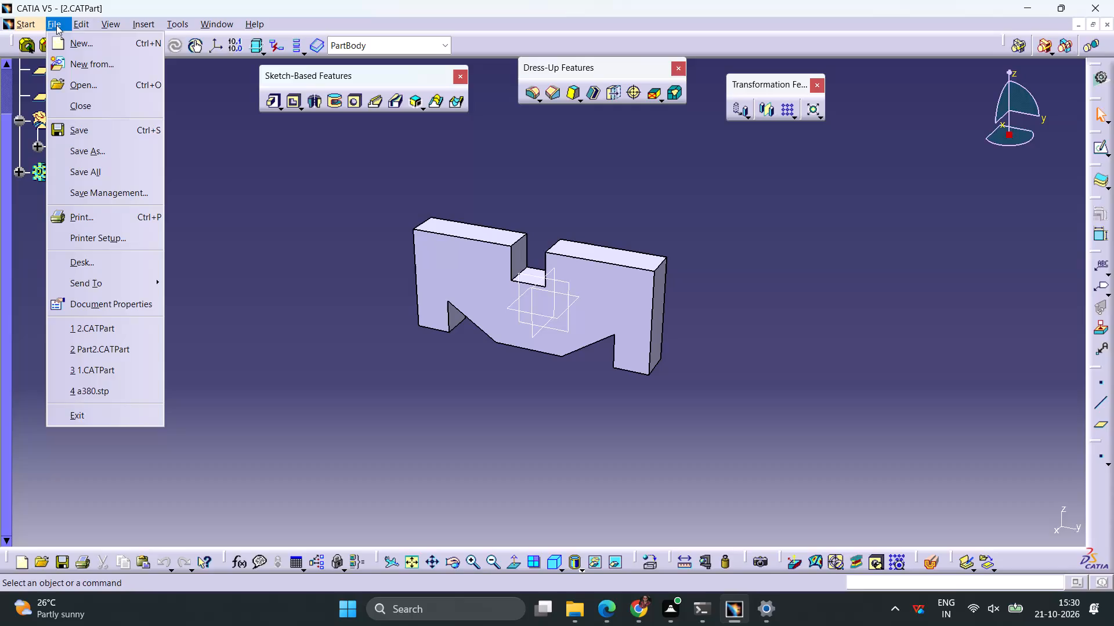
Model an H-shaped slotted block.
Create a new Part document.
left_click(88, 45)
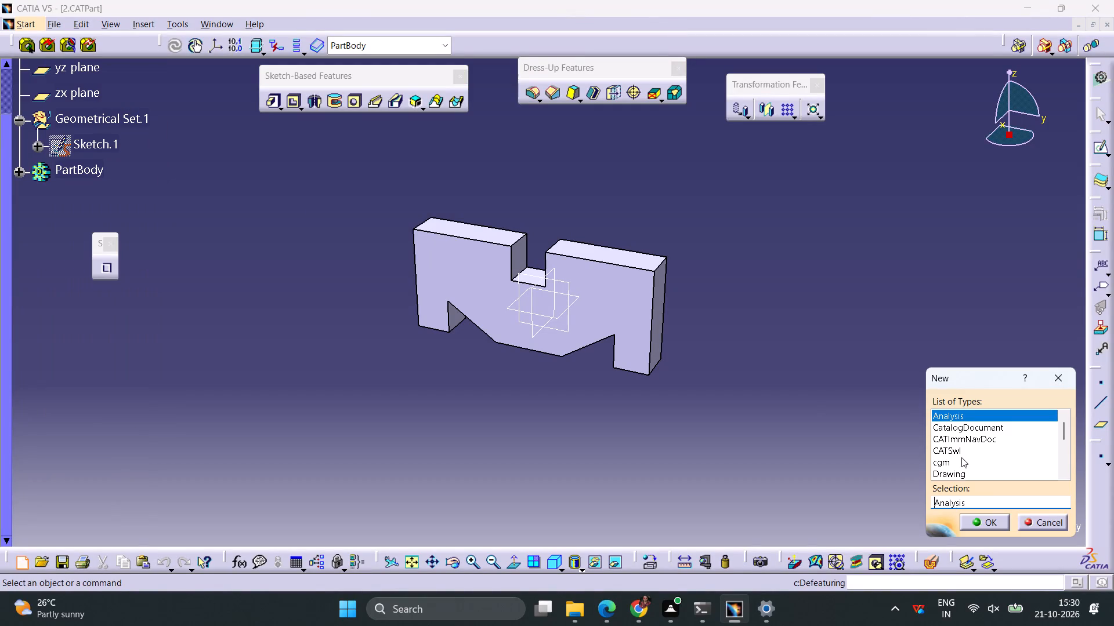
key("p")
left_click(985, 524)
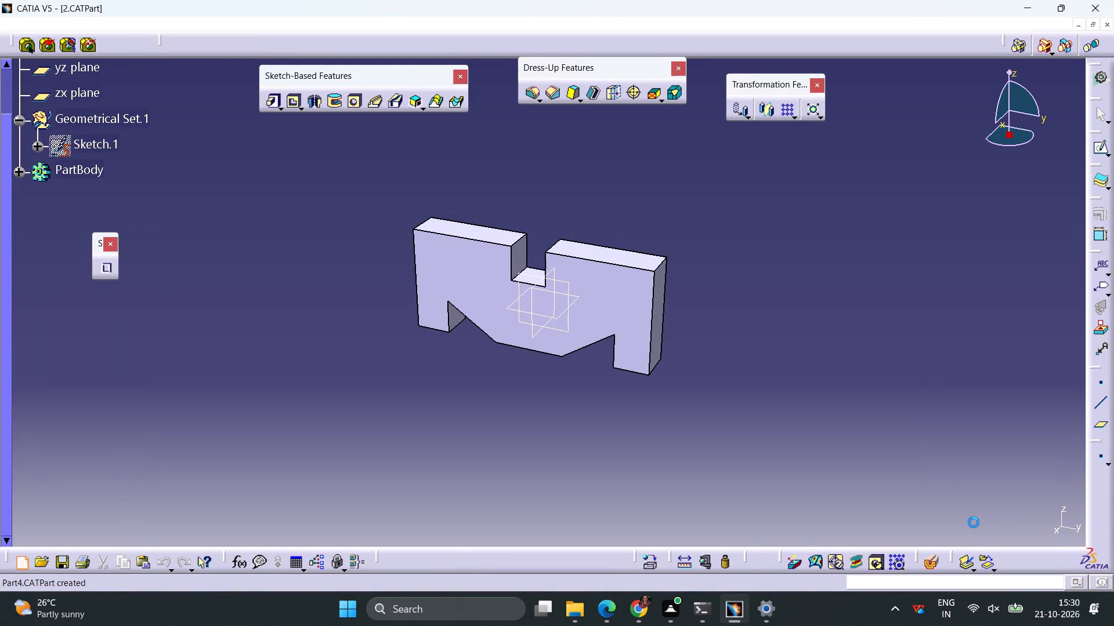
Stop the macro recording that is currently running.
left_click(181, 21)
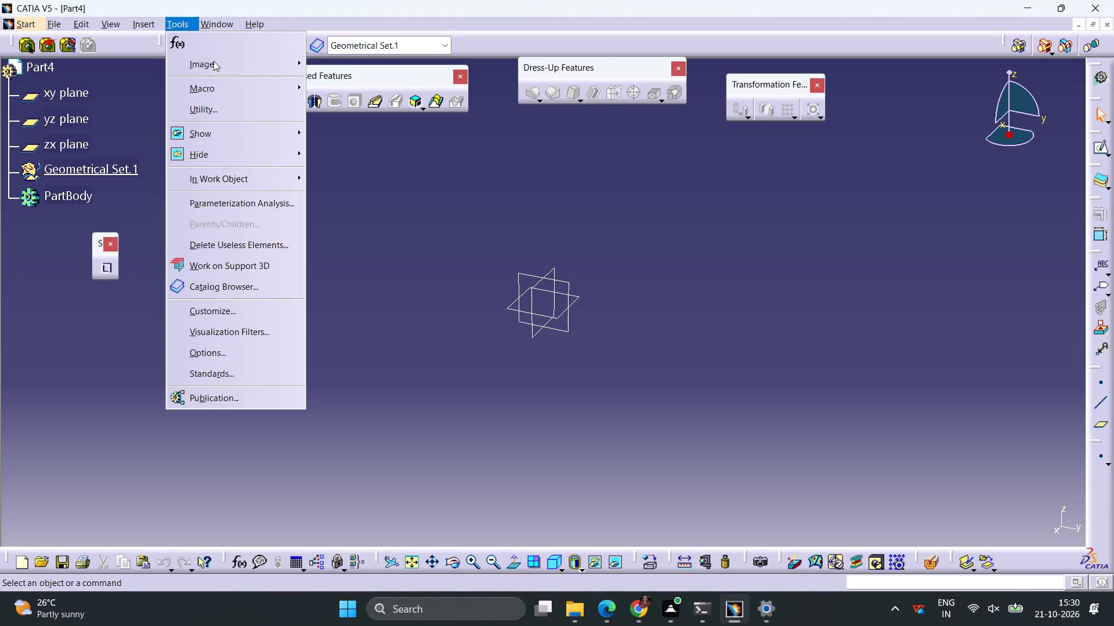
left_click(337, 125)
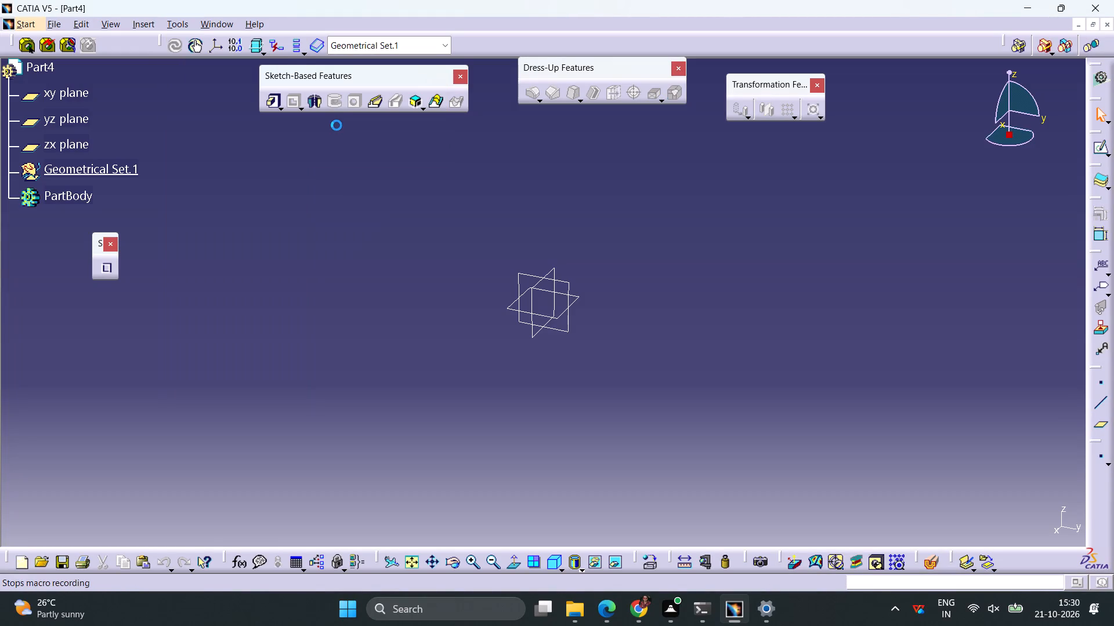
Start recording a macro stored in Product1.CATProduct, using CATScript as the language.
left_click(178, 28)
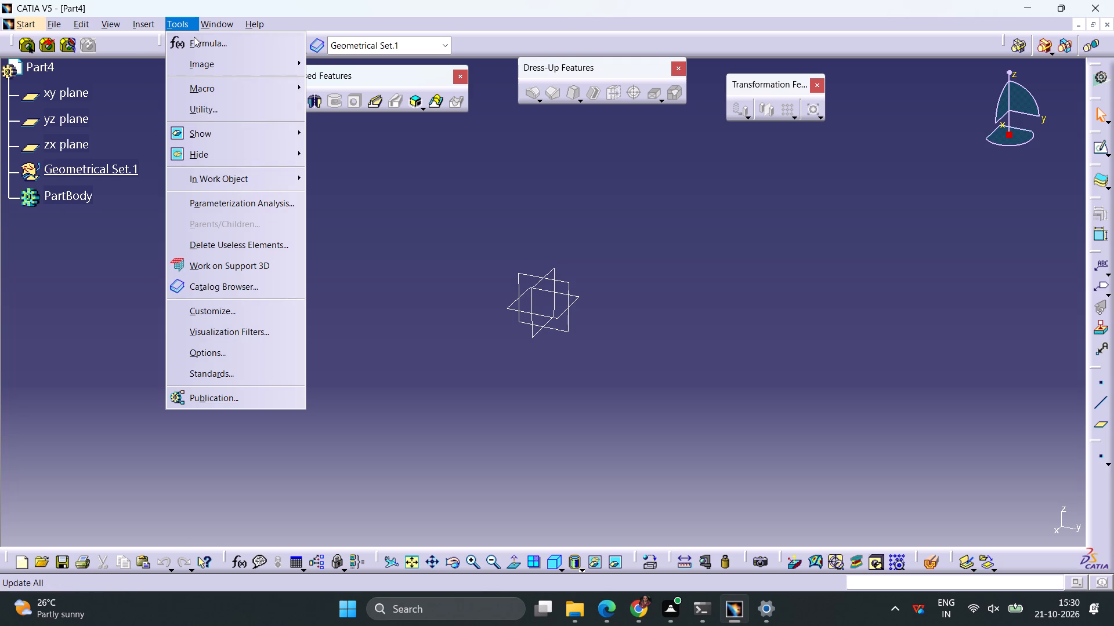
left_click(396, 114)
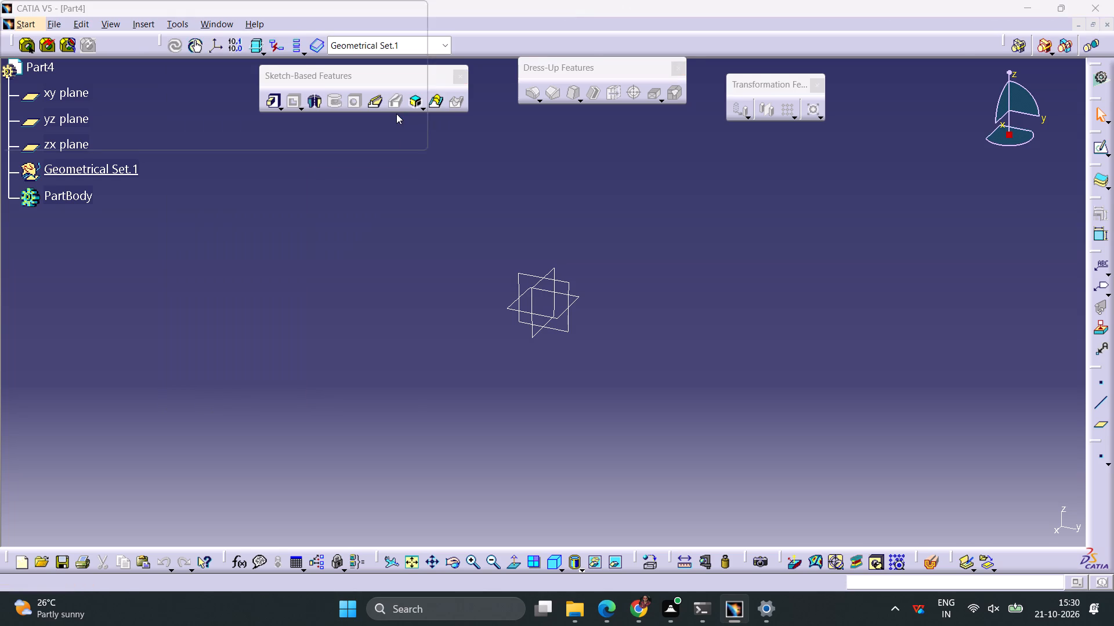
left_click(989, 443)
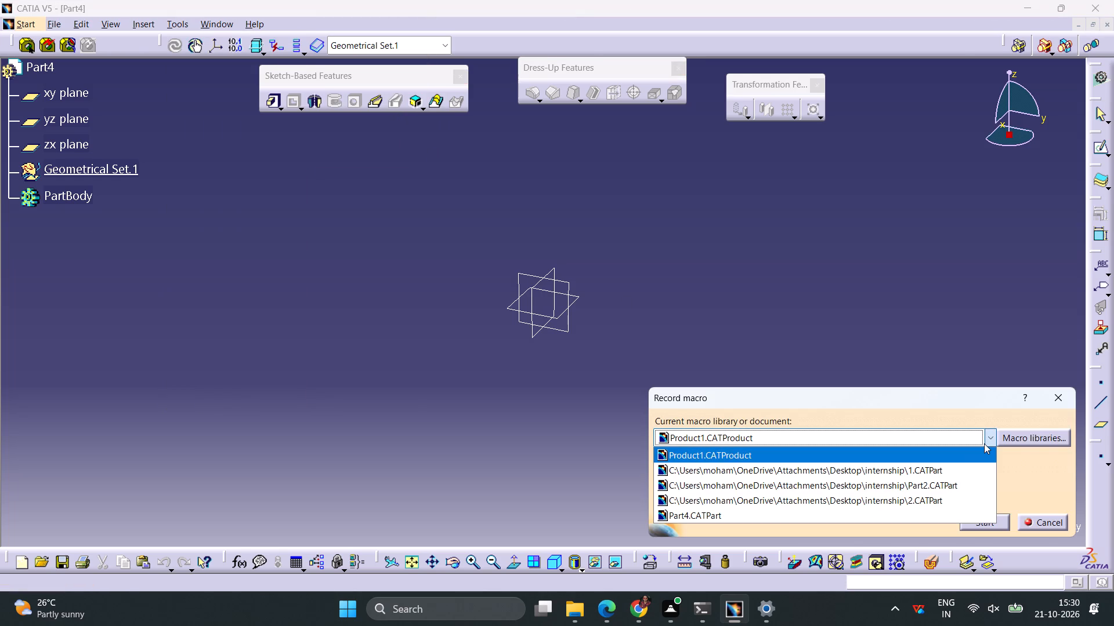
left_click(912, 337)
left_click(980, 472)
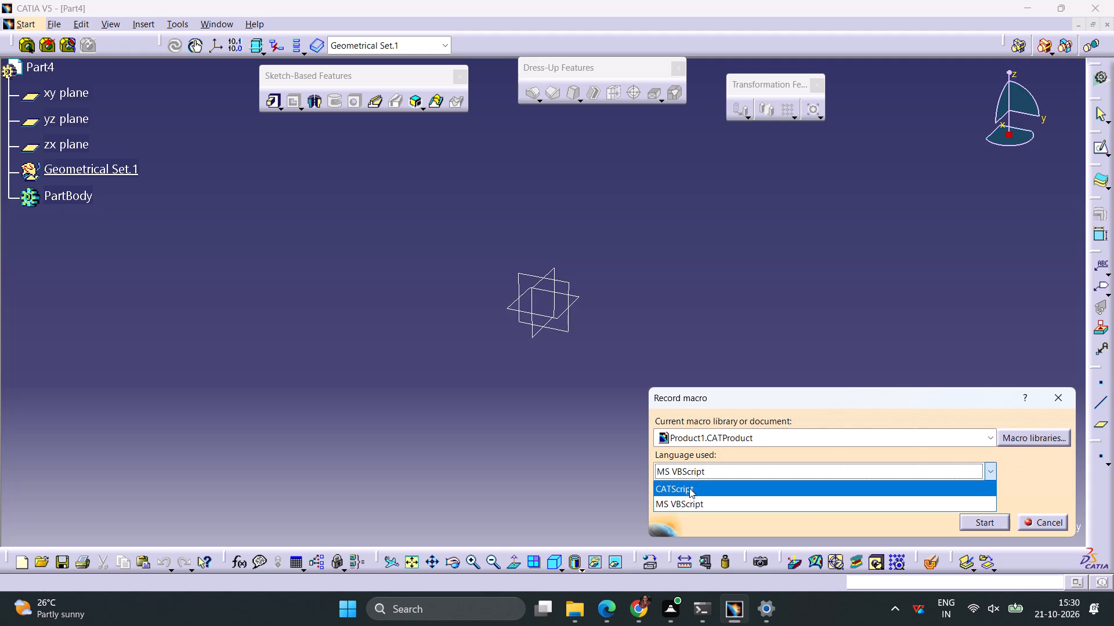
left_click(688, 486)
left_click(992, 526)
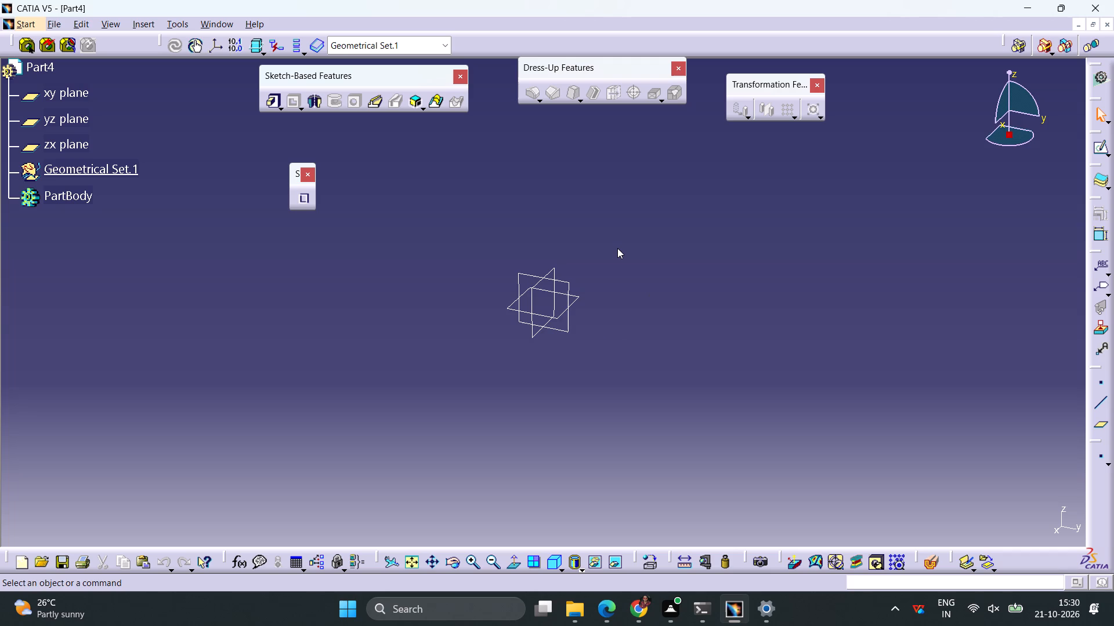
Consult drawing 193 in Microsoft Edge, return to CATIA and open a sketch on the yz plane.
left_click(612, 605)
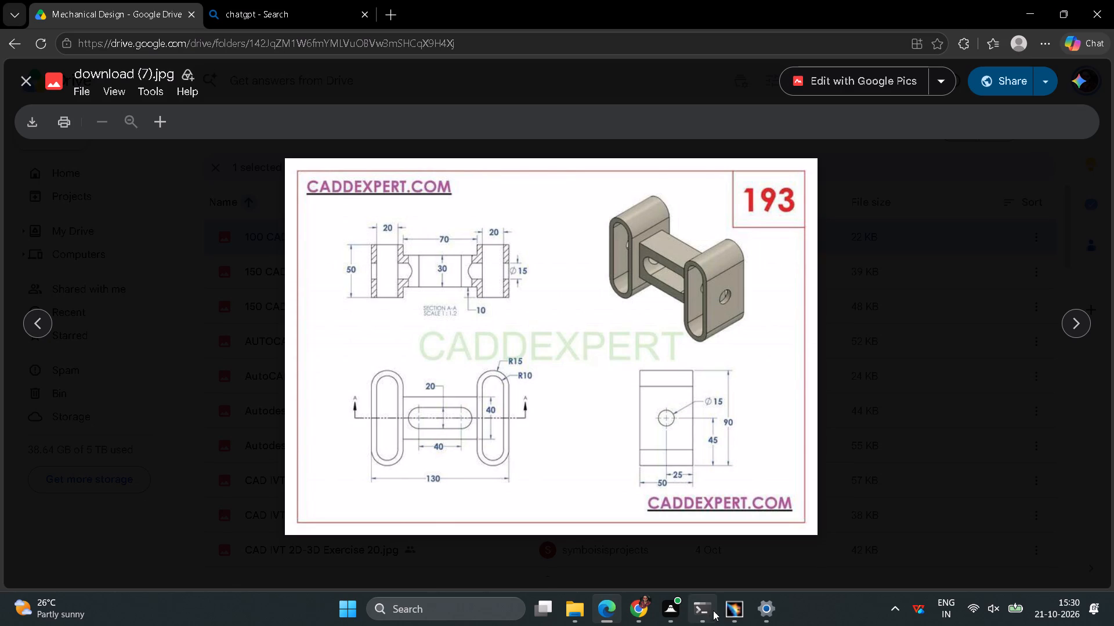
left_click(732, 613)
left_click(566, 327)
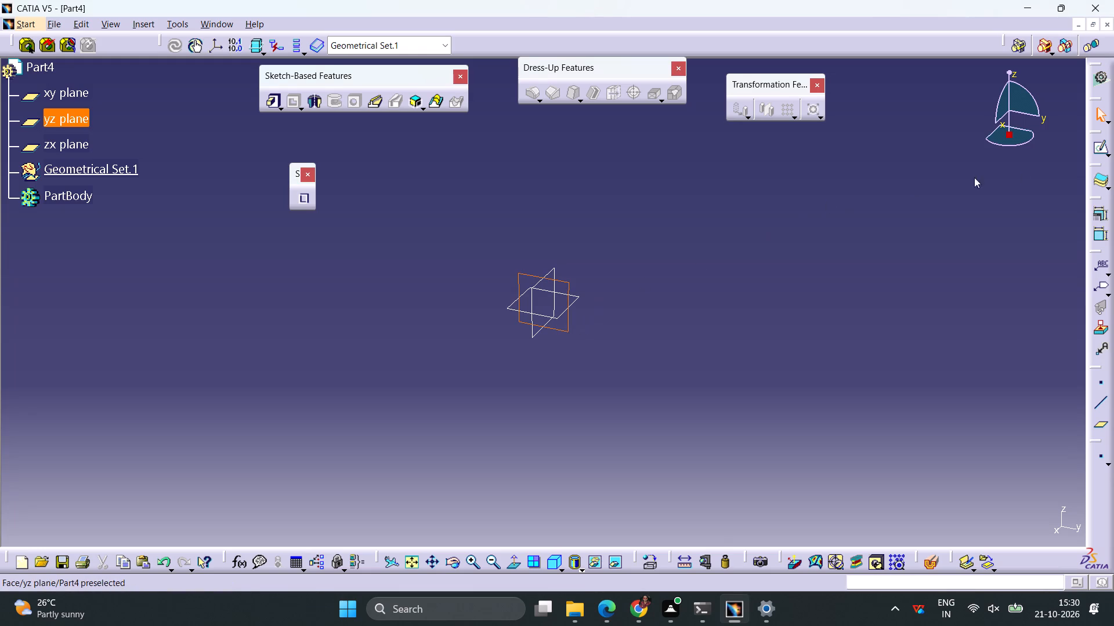
left_click(1098, 150)
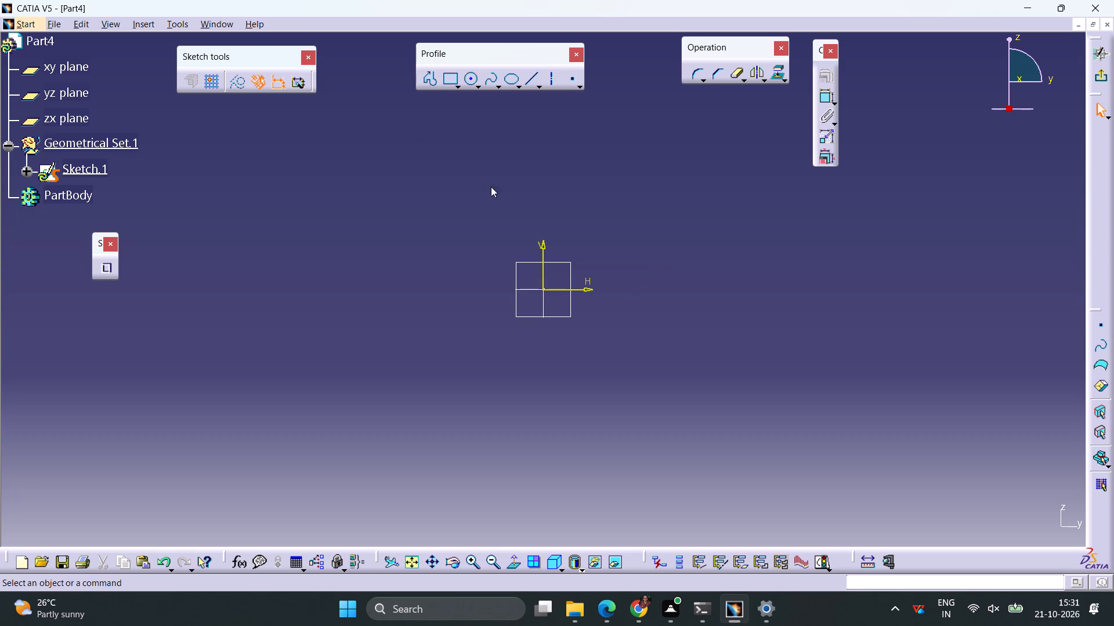
Sketch a centered rectangle about 55 mm wide and 33 mm high around the sketch origin.
left_click(455, 86)
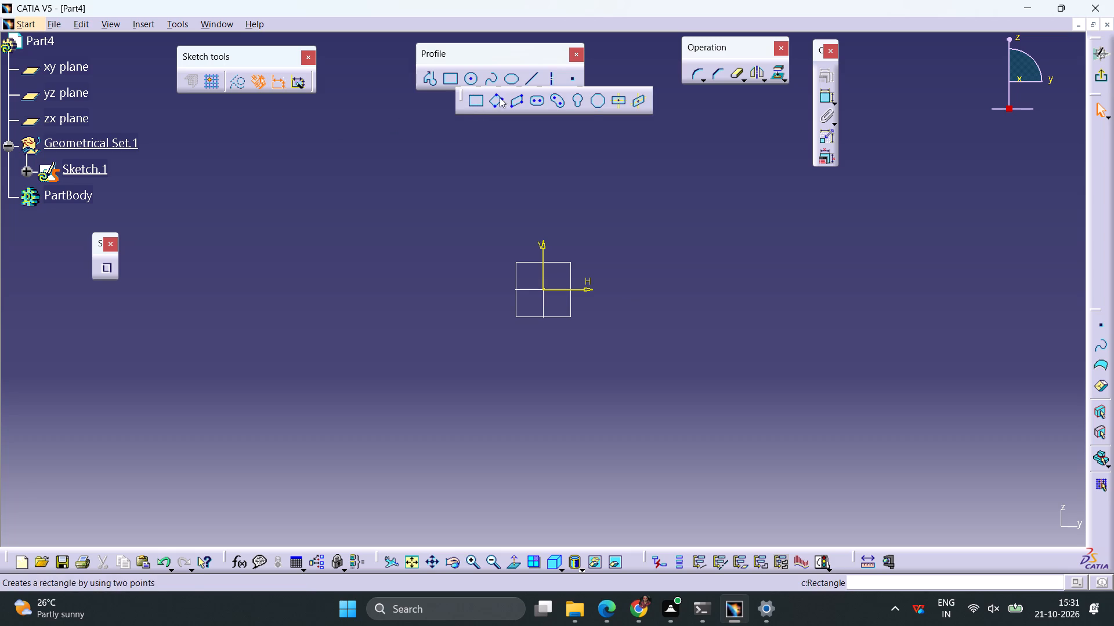
left_click(615, 103)
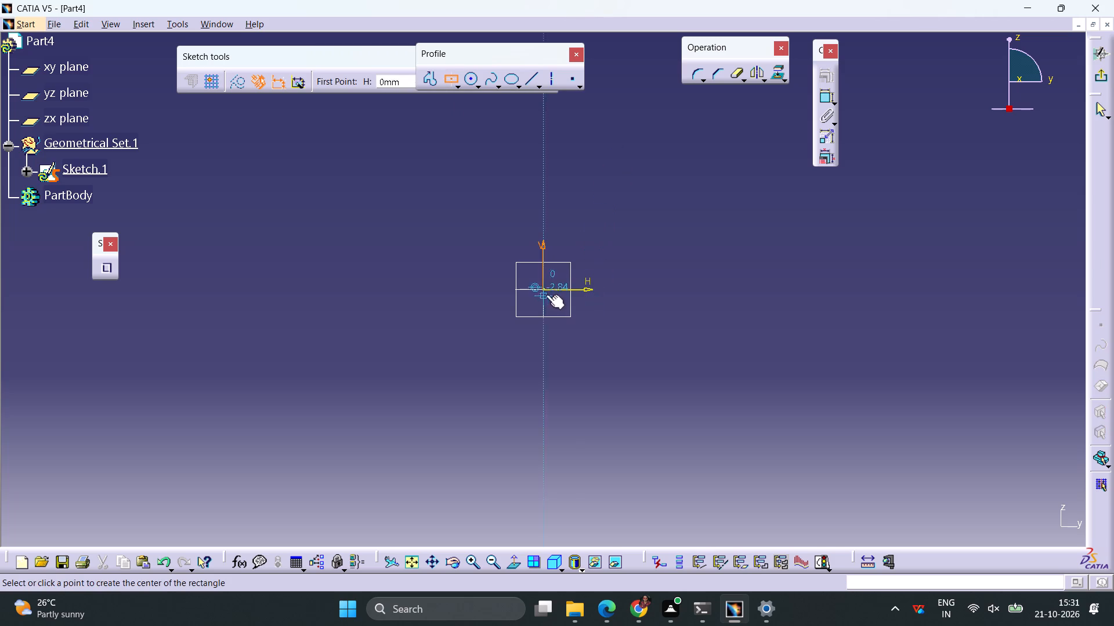
left_click(543, 288)
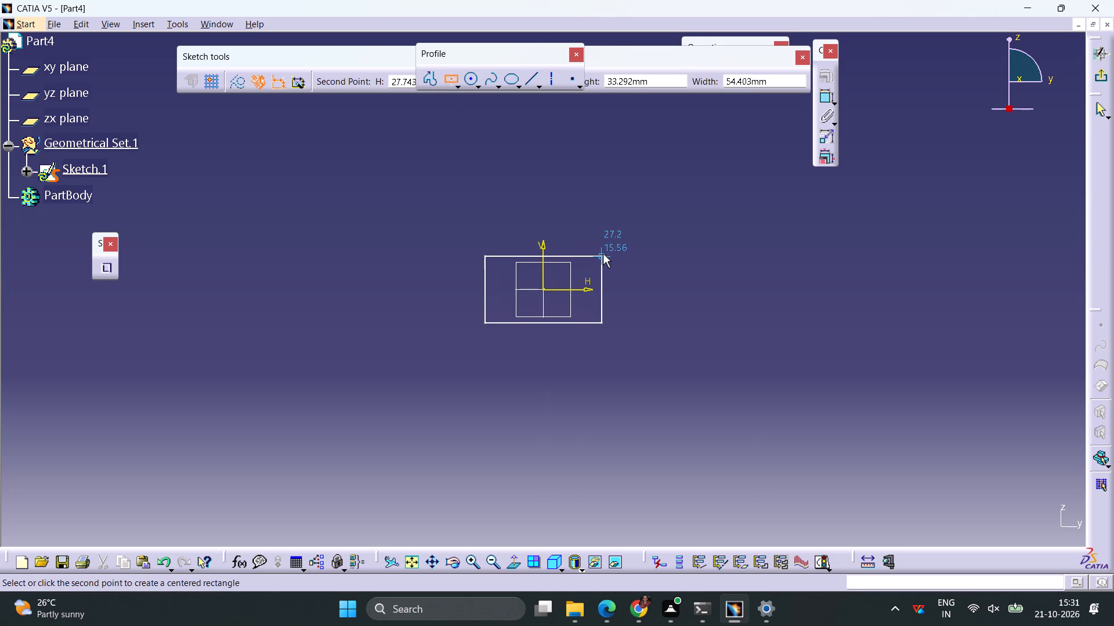
left_click(603, 254)
left_click(690, 223)
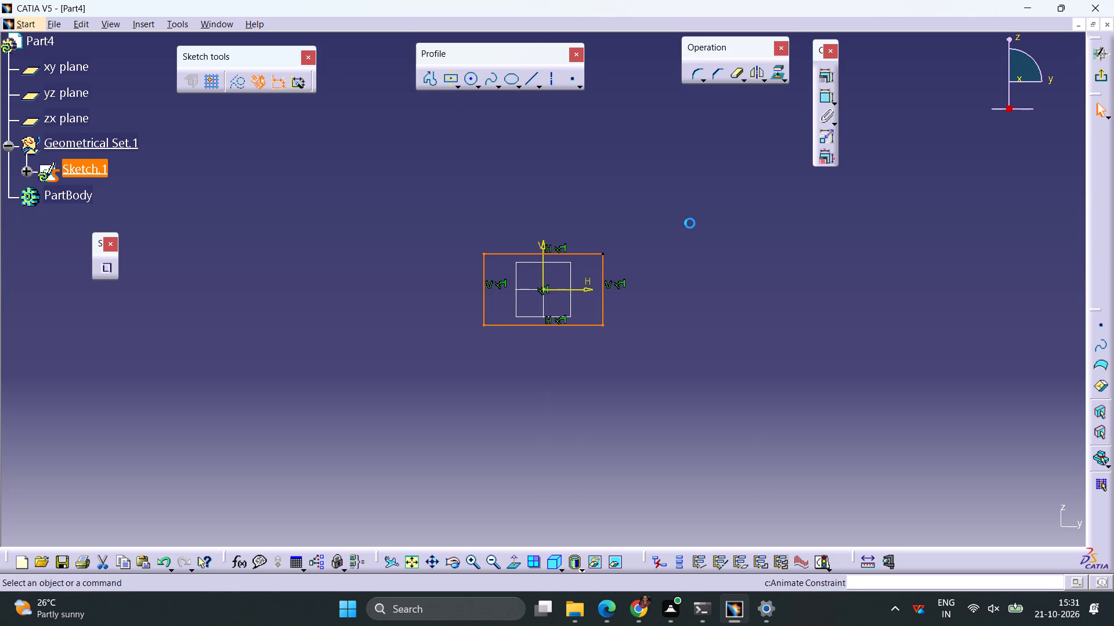
Dimension the rectangle's height and set it to 30 mm.
left_click(818, 98)
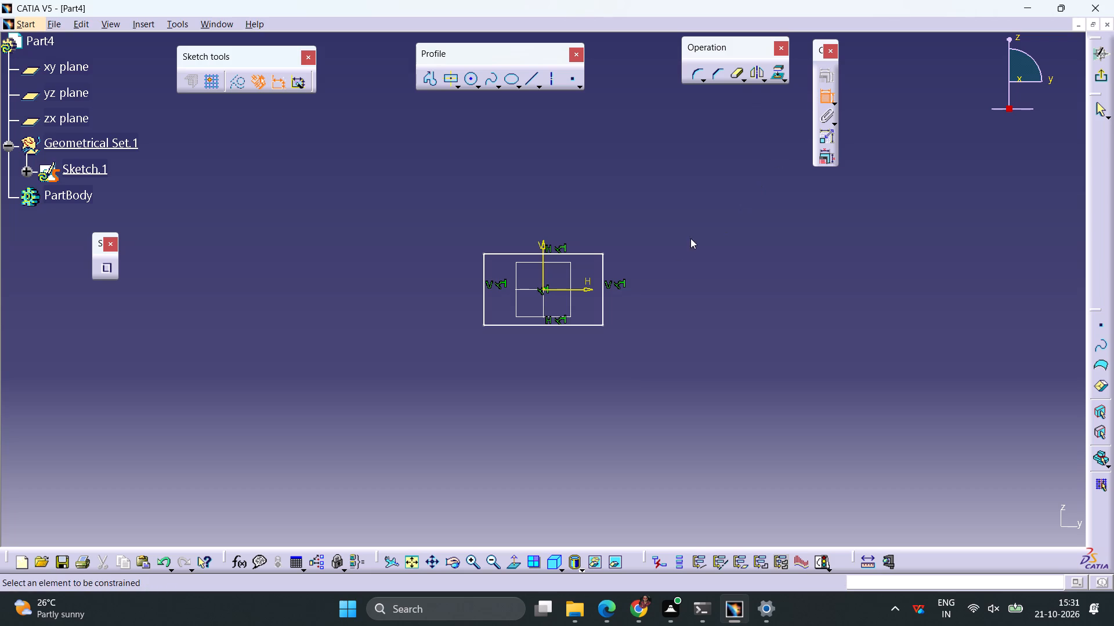
left_click(603, 270)
left_click(646, 289)
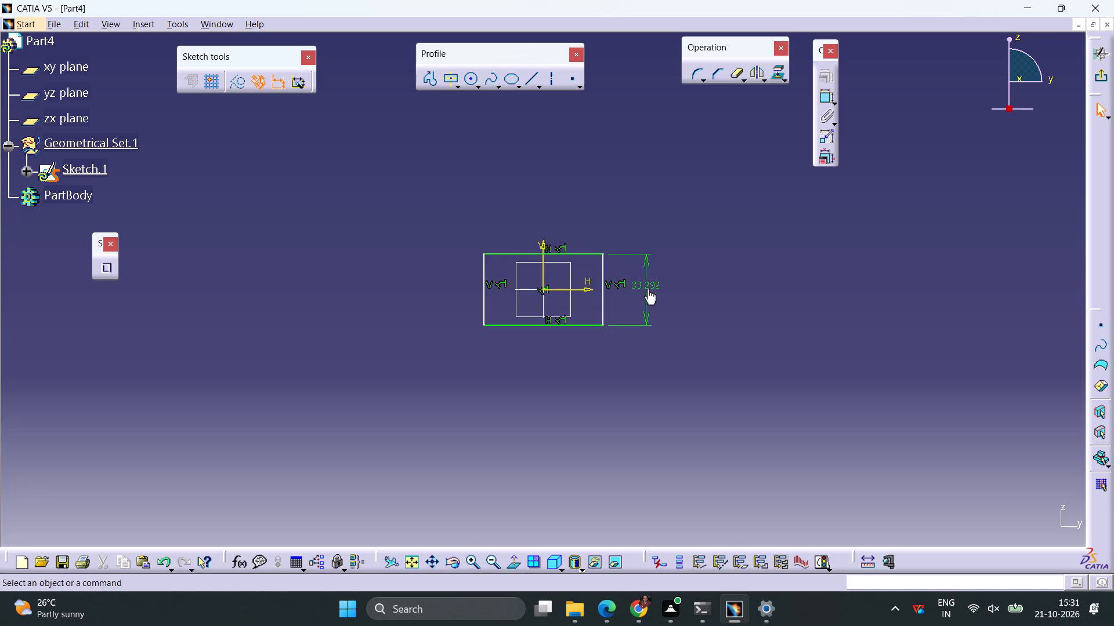
left_click(663, 300)
double_click(647, 288)
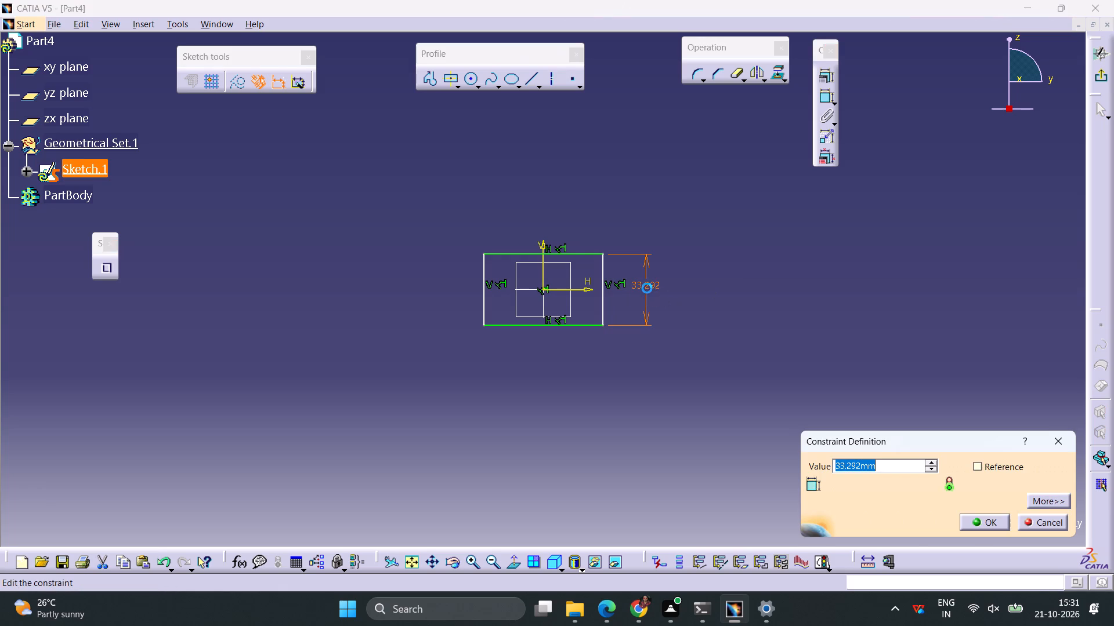
type("30")
key("shift+Return")
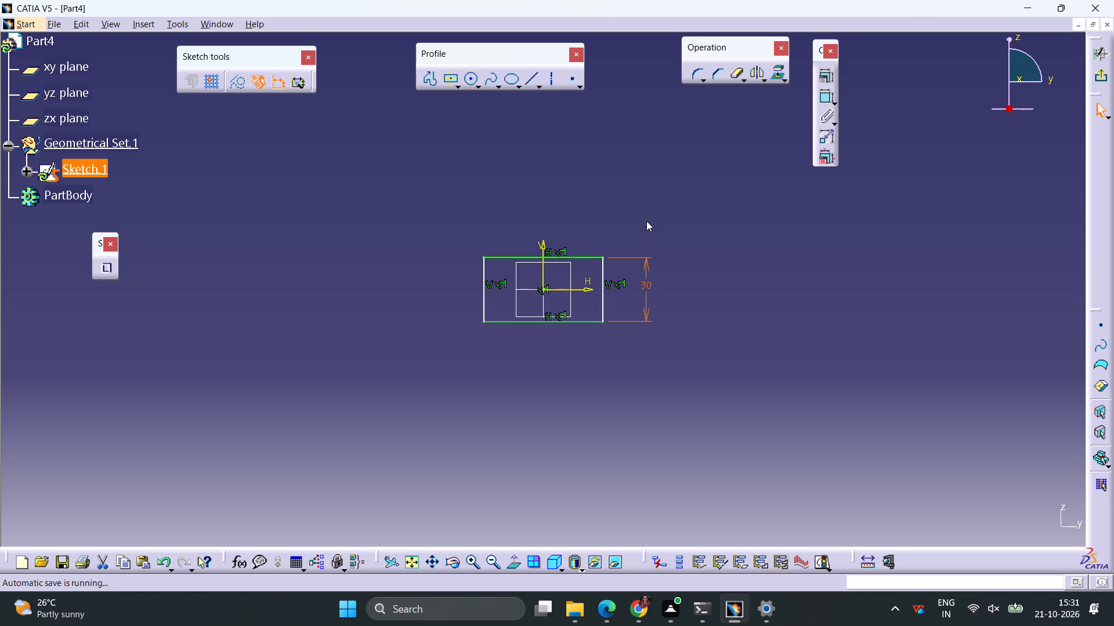
Dimension the rectangle's width and set it to 70 mm.
left_click(822, 96)
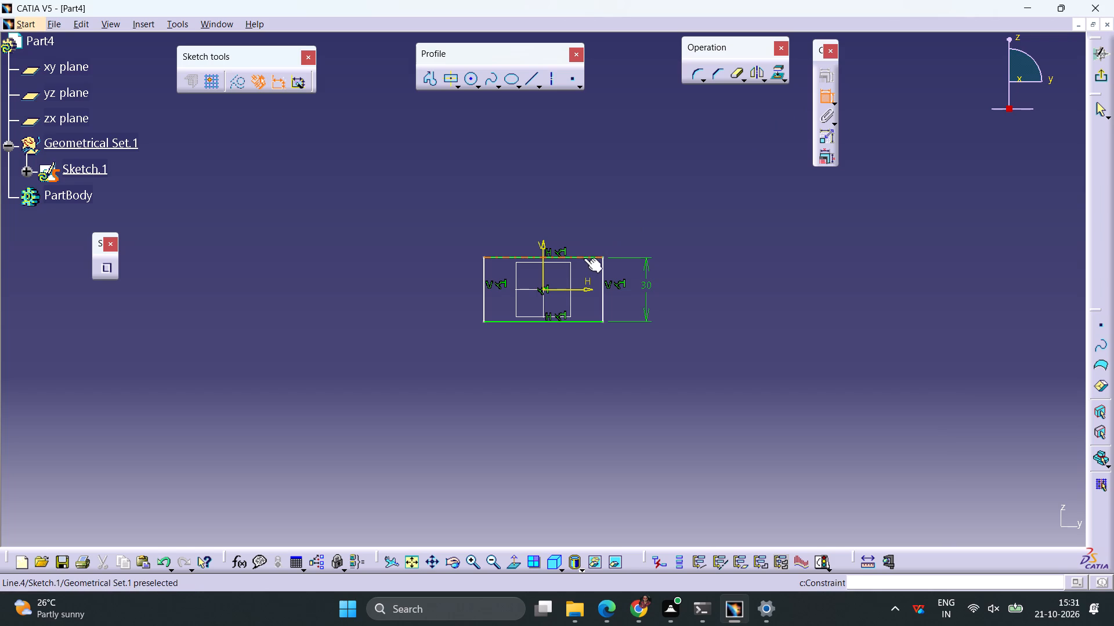
left_click(587, 254)
left_click(580, 227)
double_click(580, 222)
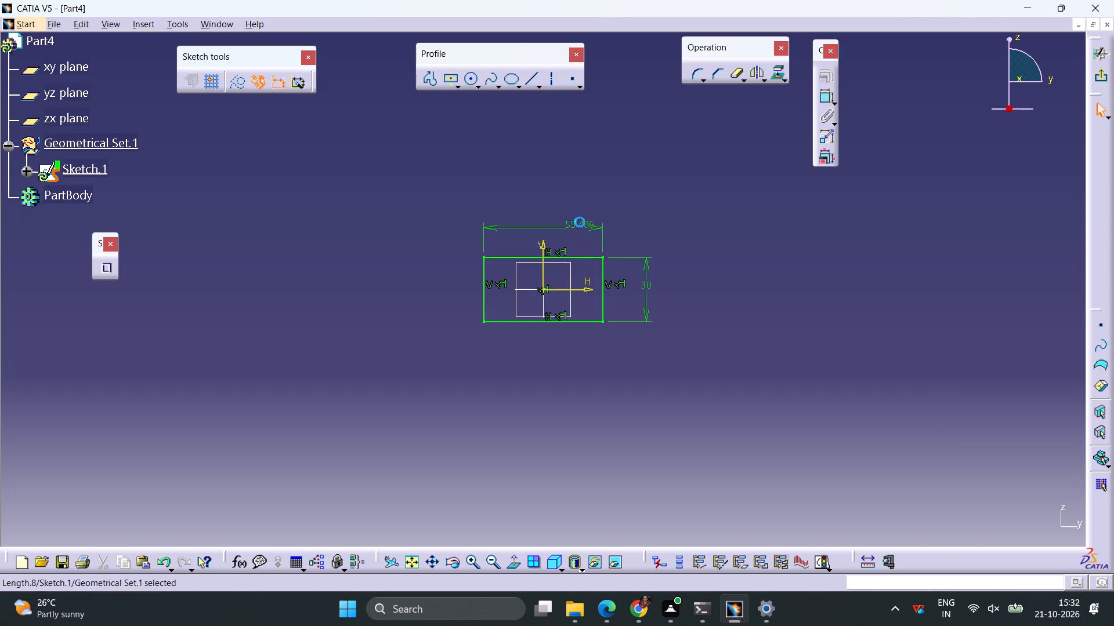
key("7")
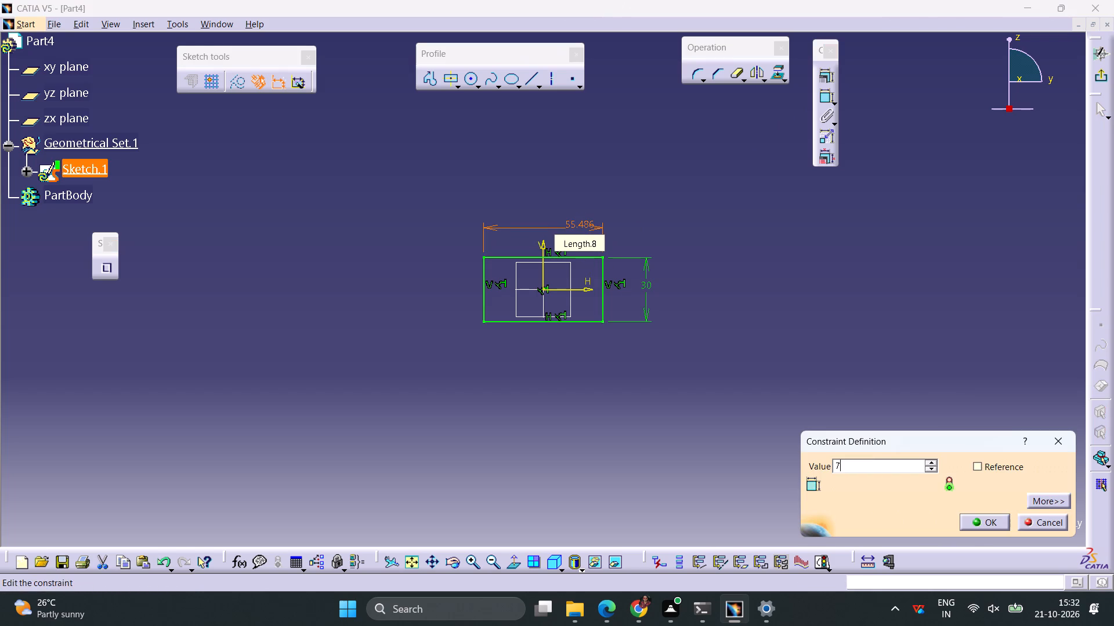
key("0")
key("Return")
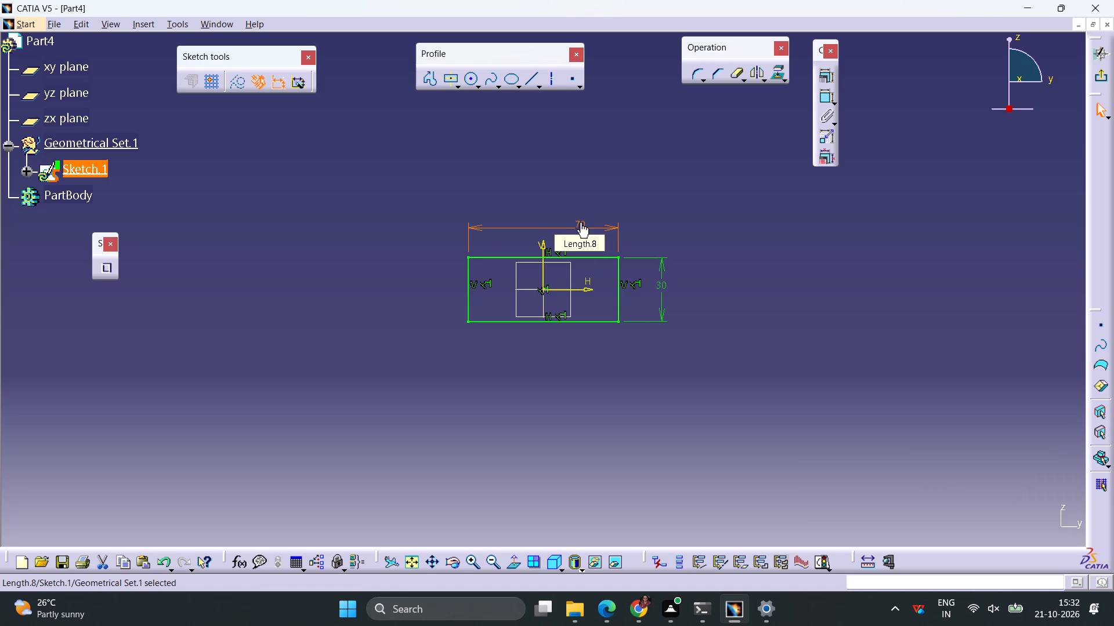
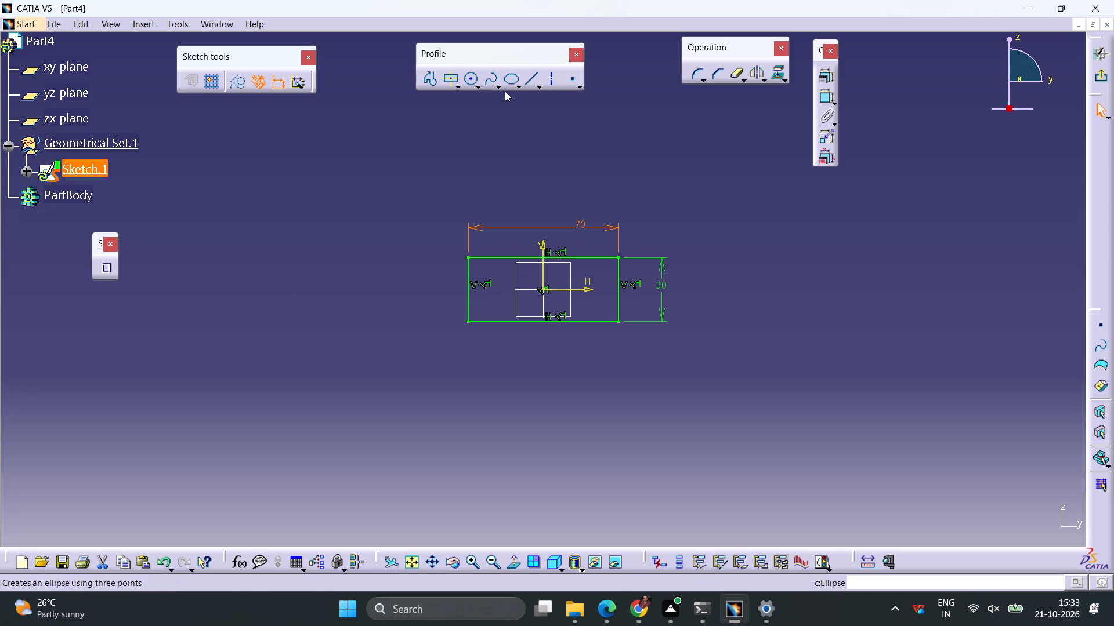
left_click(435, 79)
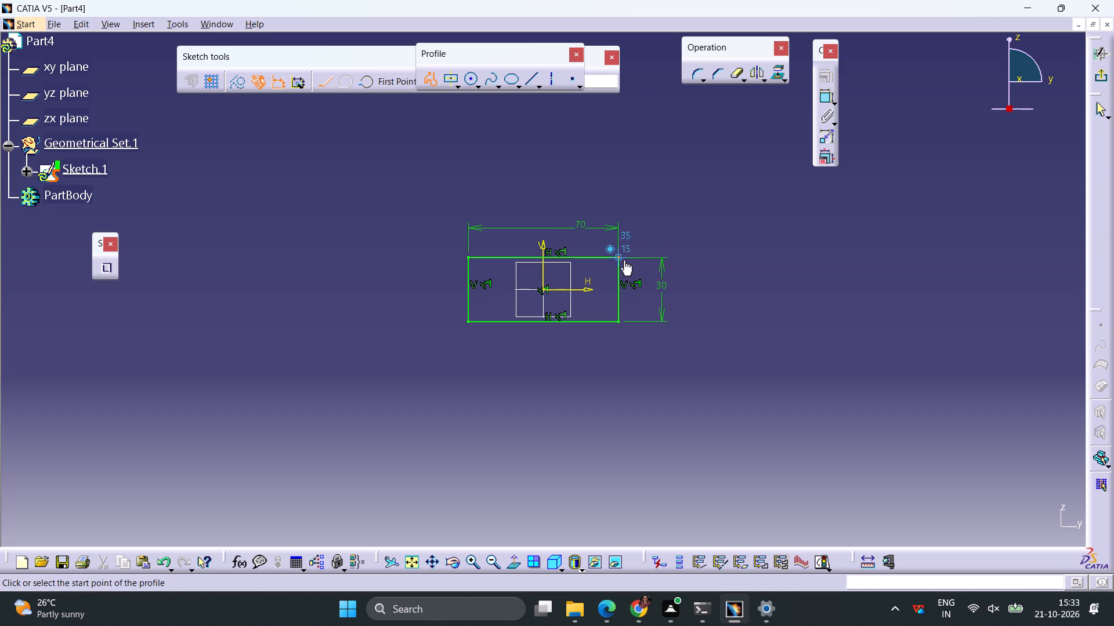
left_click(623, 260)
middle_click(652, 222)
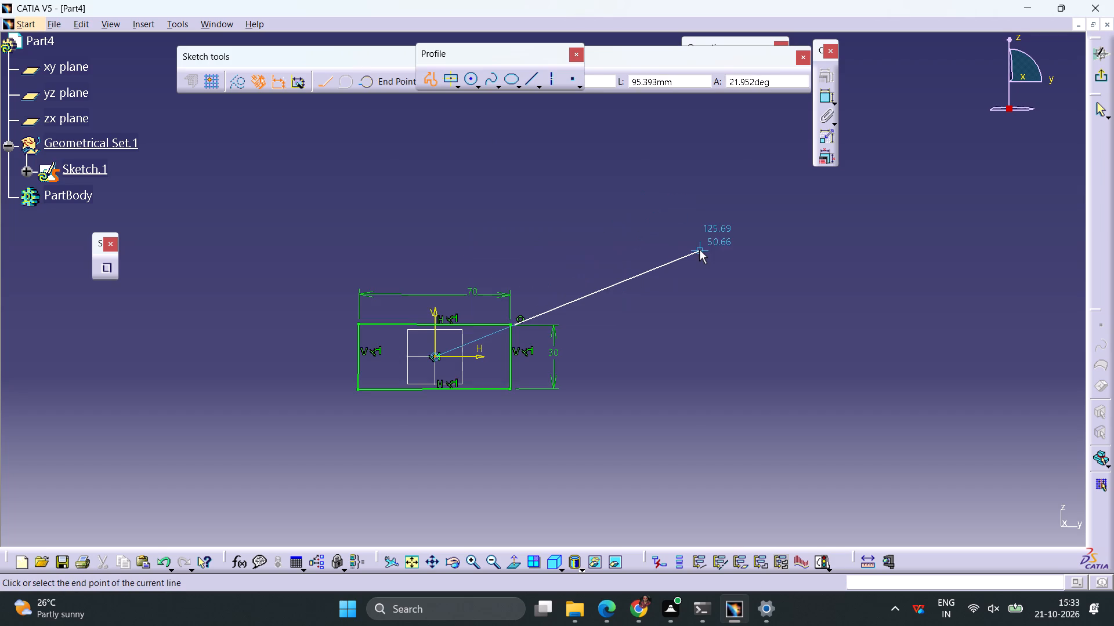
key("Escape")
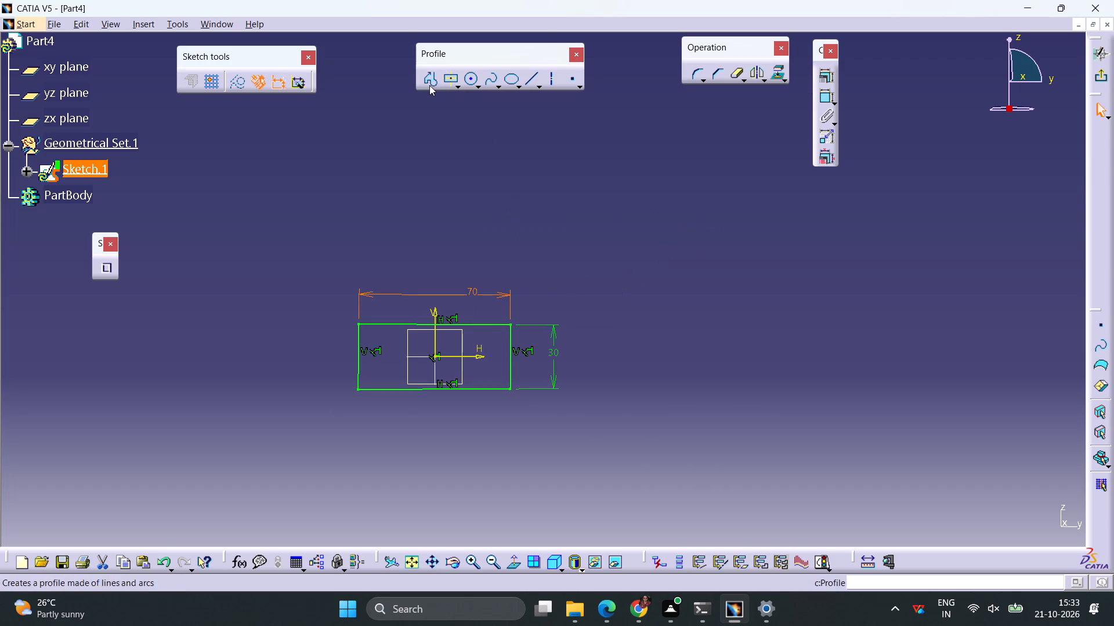
Sketch an open profile from the rectangle's upper right corner: about 21 mm up, 44 mm right, 73 mm down, and back beneath the corner.
left_click(429, 85)
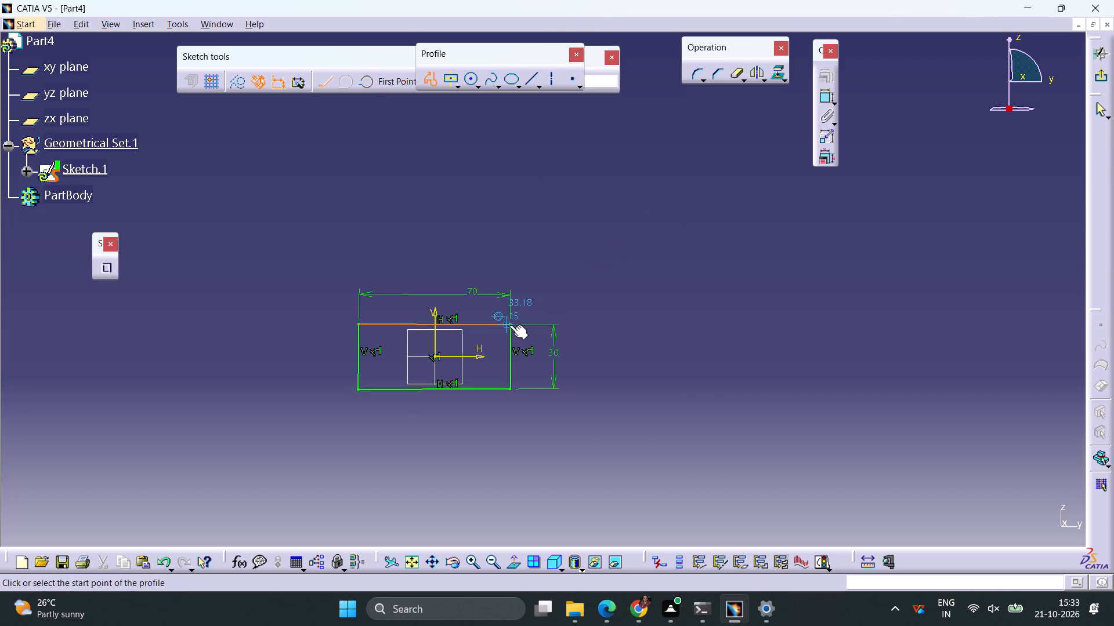
left_click(509, 325)
left_click(509, 280)
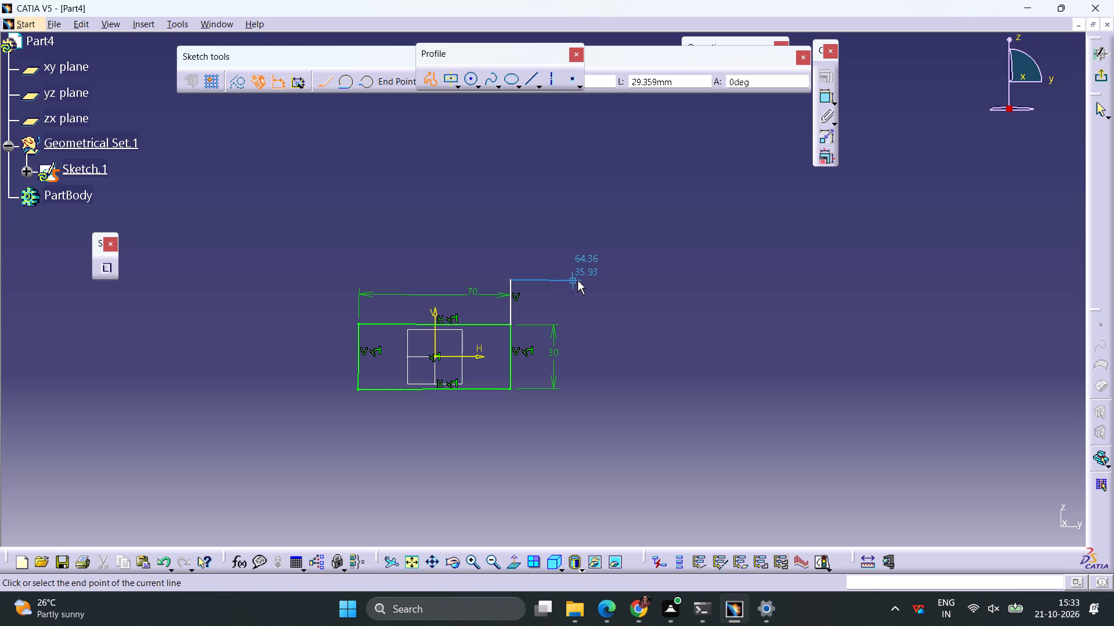
left_click(604, 282)
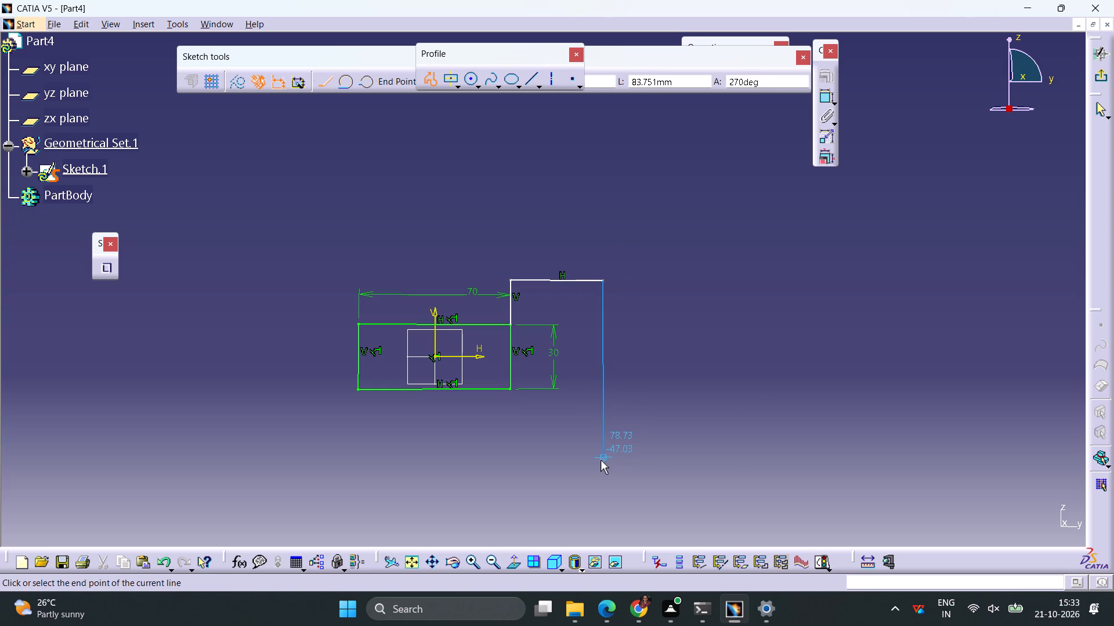
left_click(509, 567)
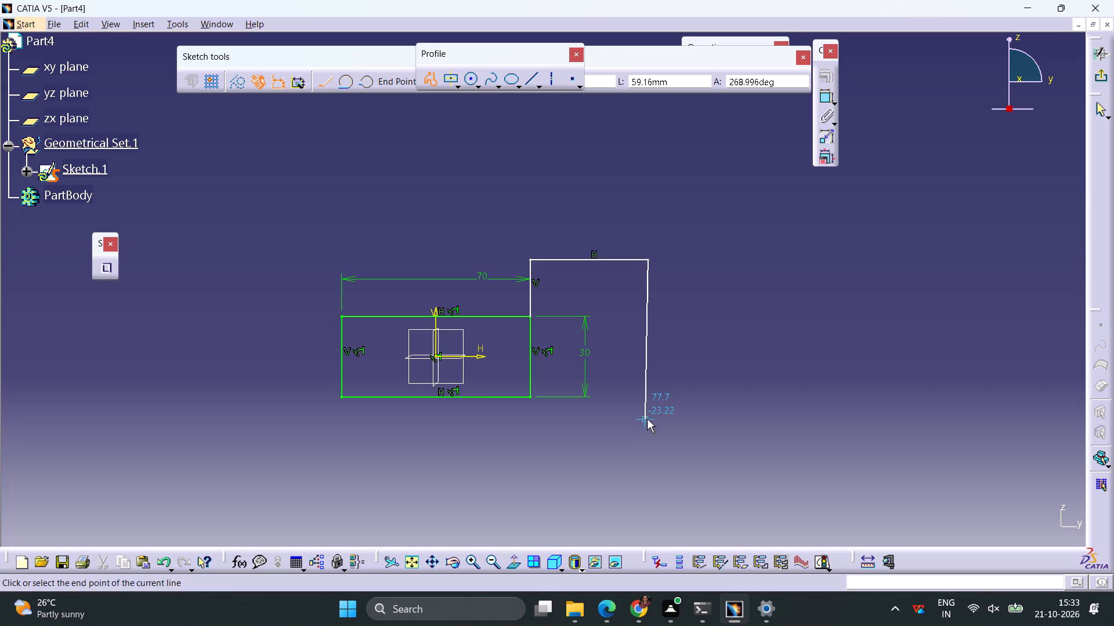
left_click(646, 458)
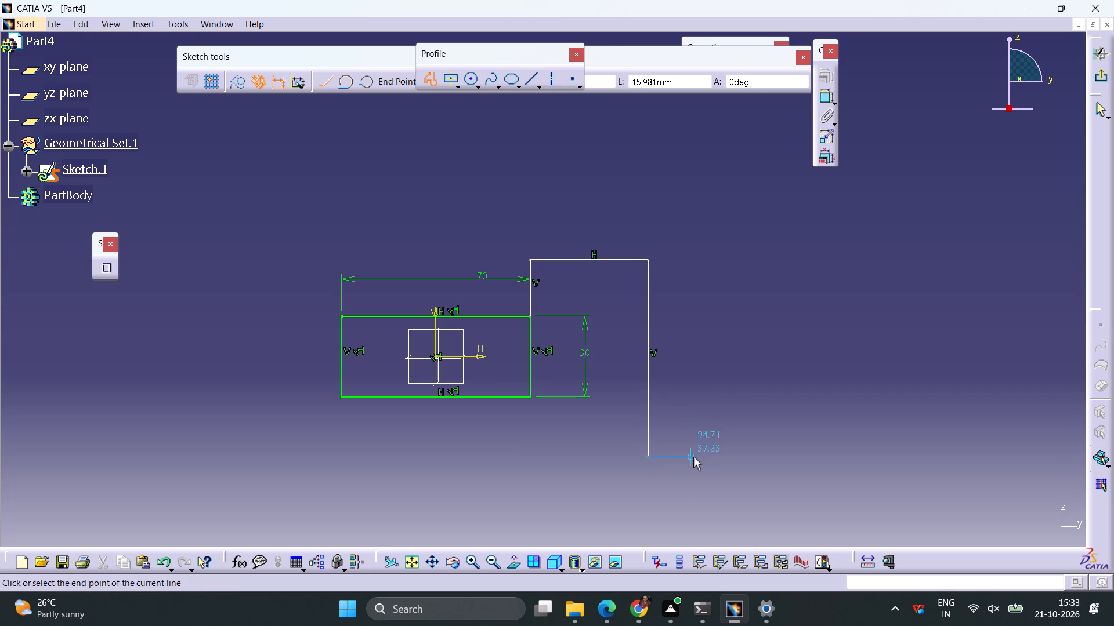
left_click(531, 463)
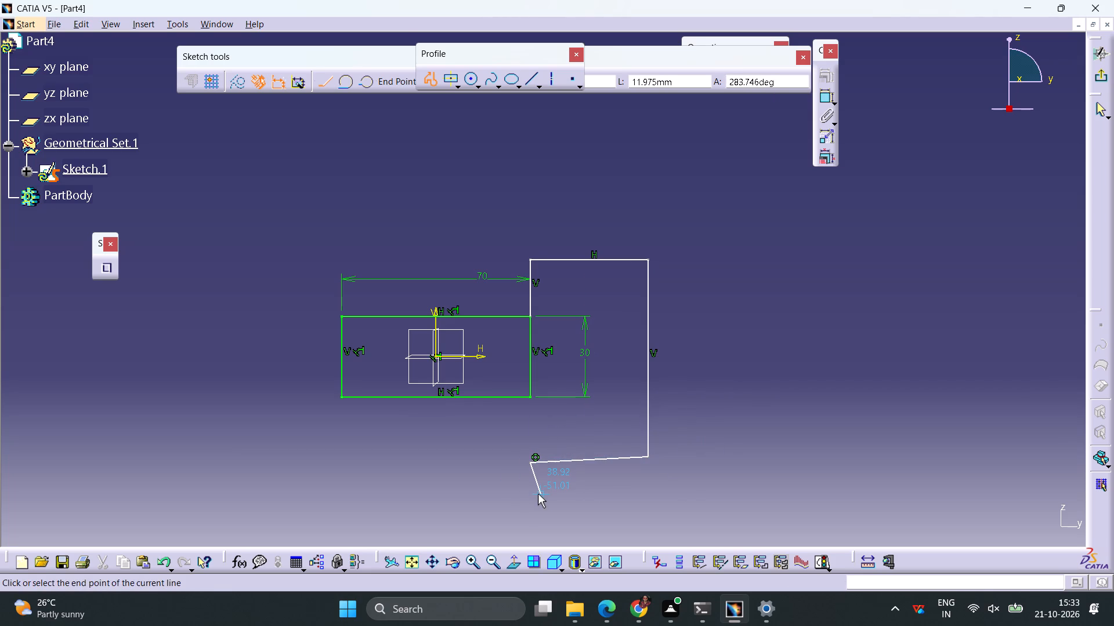
key("Escape")
left_click(883, 424)
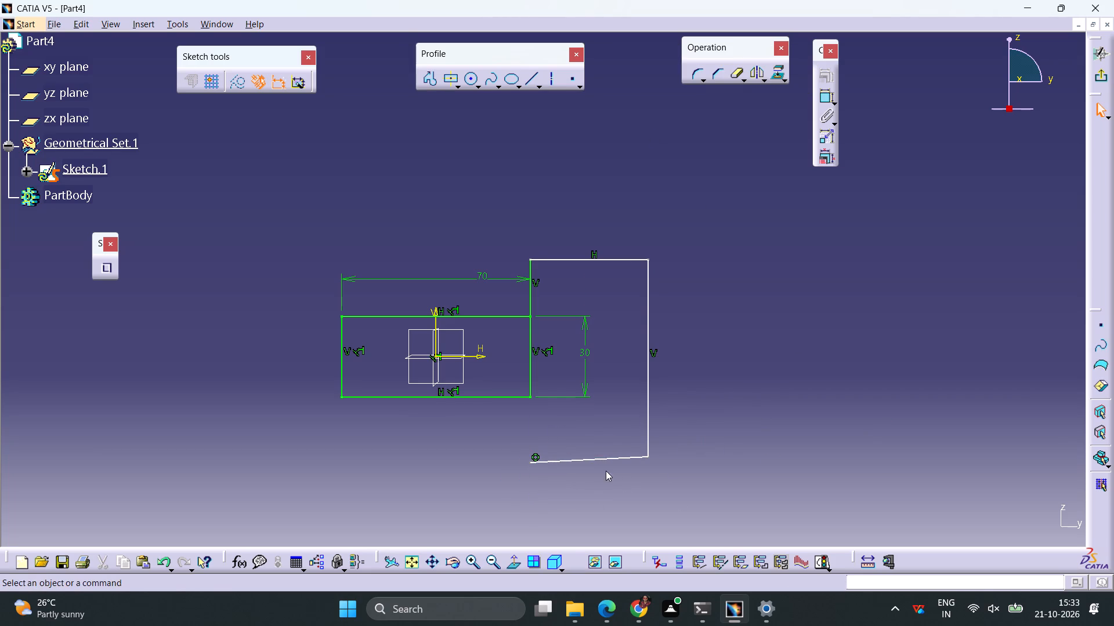
Constrain the slightly slanted bottom line of the new profile as horizontal.
left_click(591, 461)
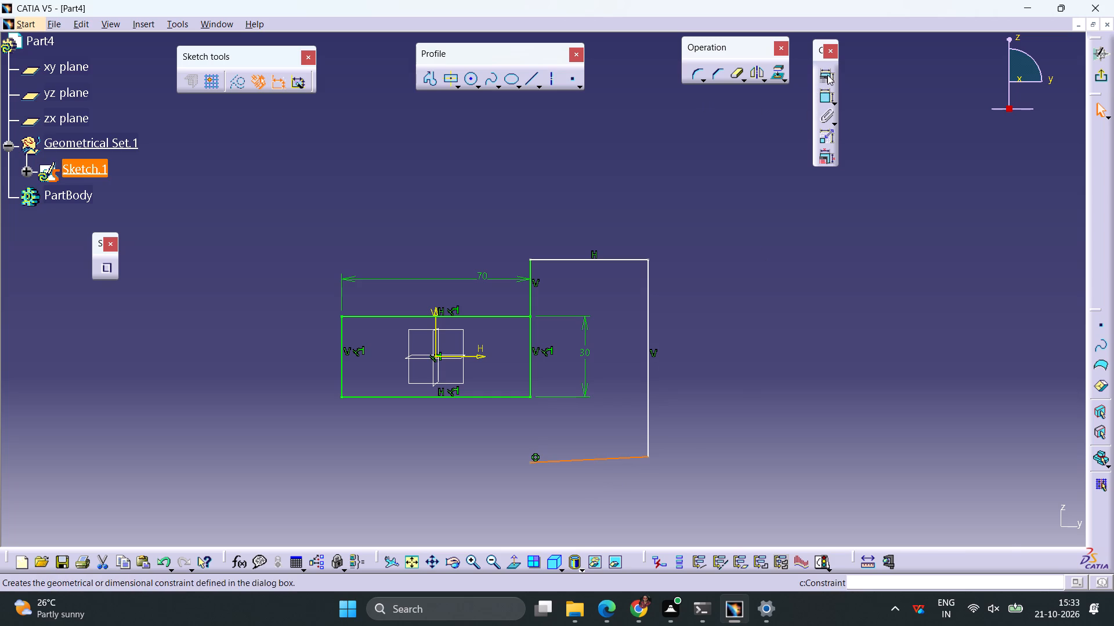
left_click(827, 75)
left_click(1023, 415)
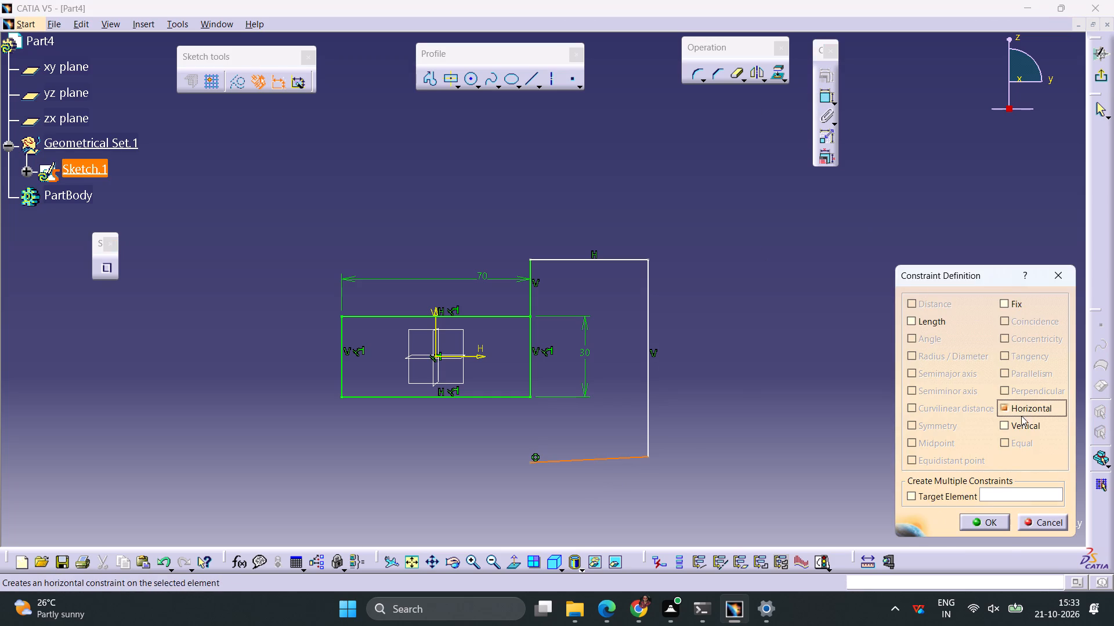
left_click(992, 523)
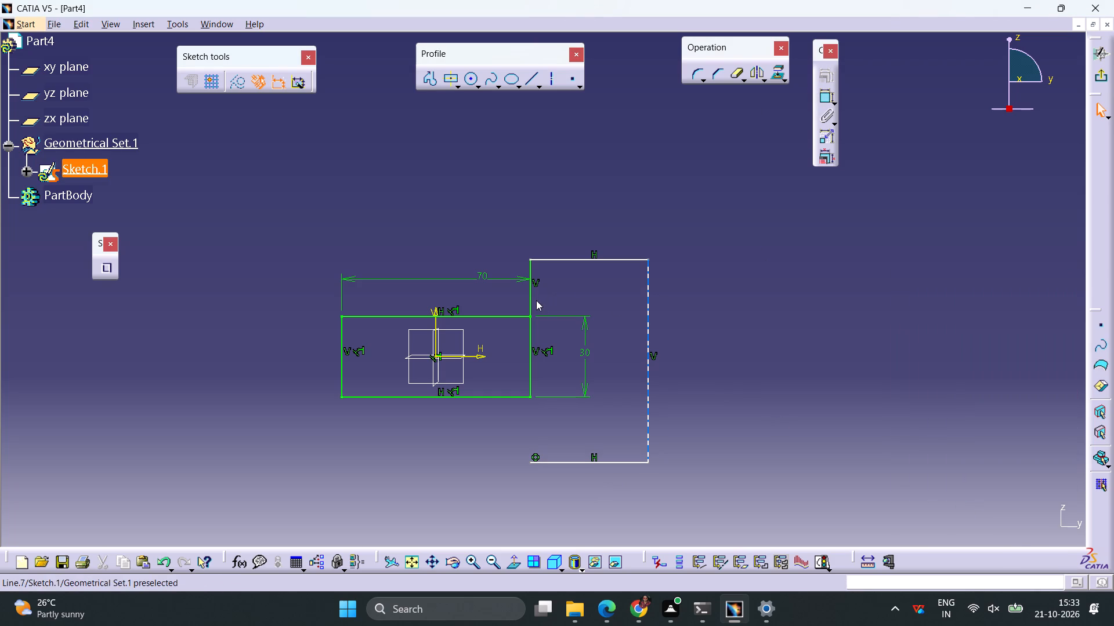
Dimension the short vertical line above the rectangle's upper right corner and set it to 10 mm.
left_click(529, 304)
left_click(823, 94)
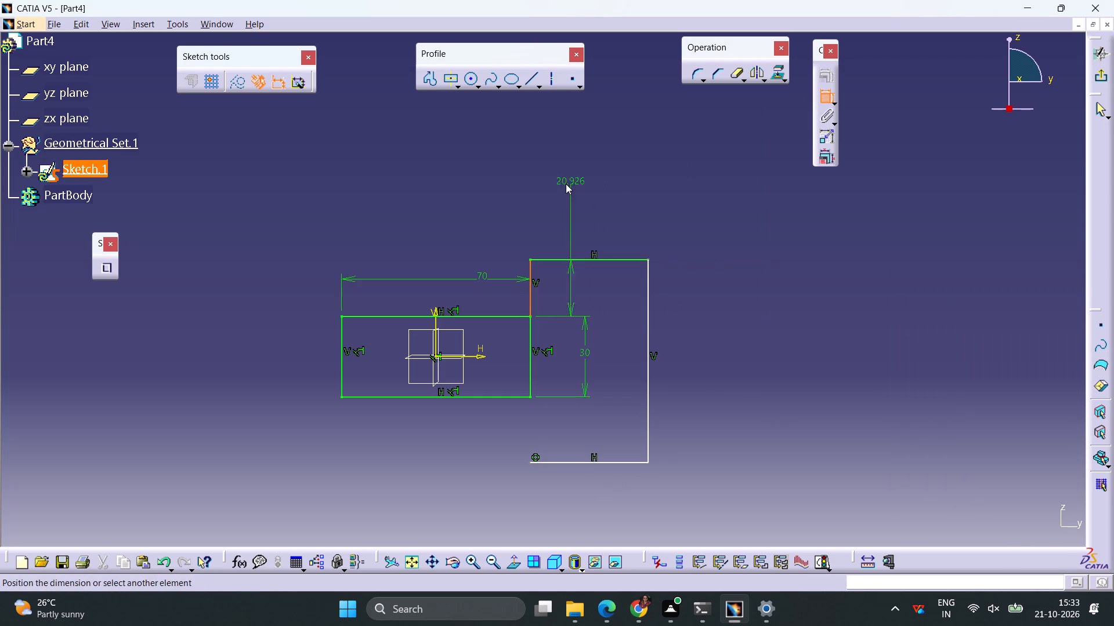
left_click(507, 203)
double_click(512, 195)
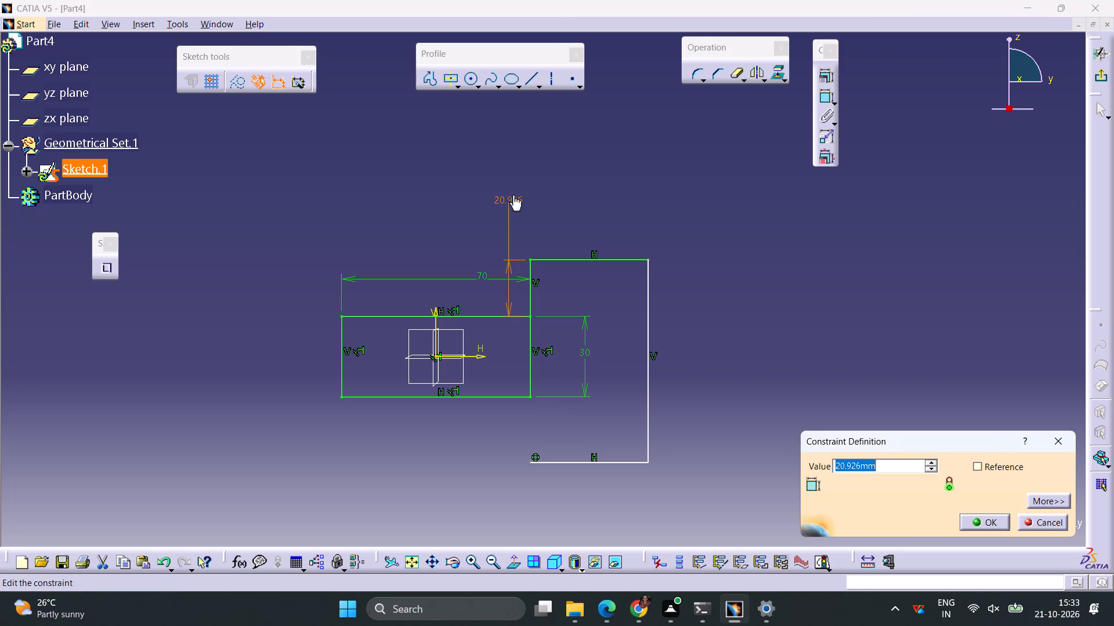
type("10")
key("Return")
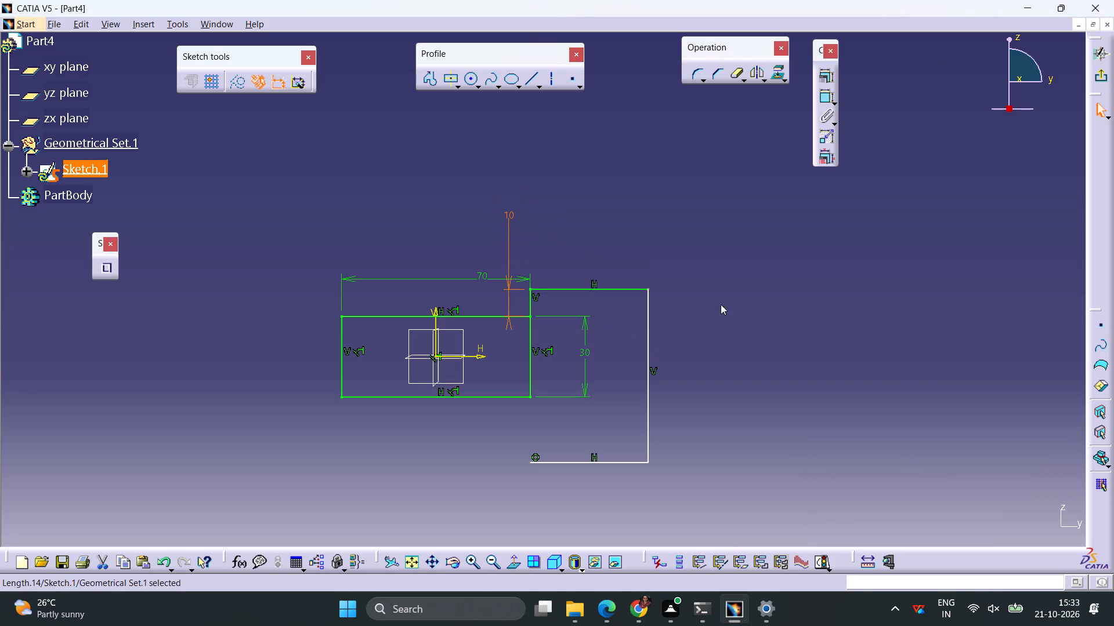
left_click(690, 301)
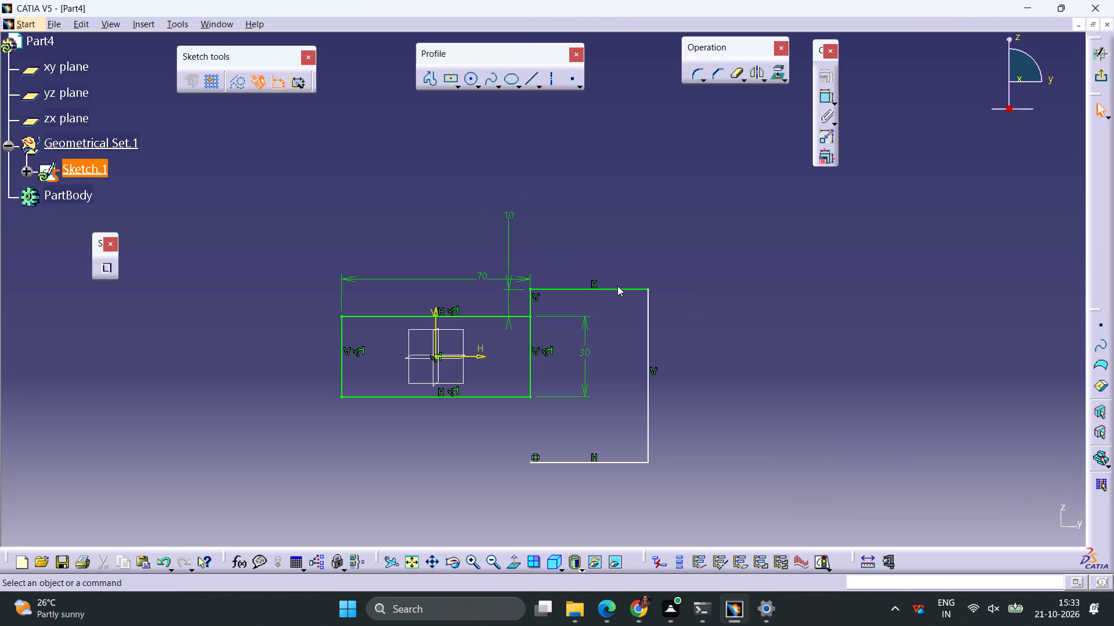
Dimension the top horizontal line of the open profile and set its length to 30 mm.
left_click(621, 291)
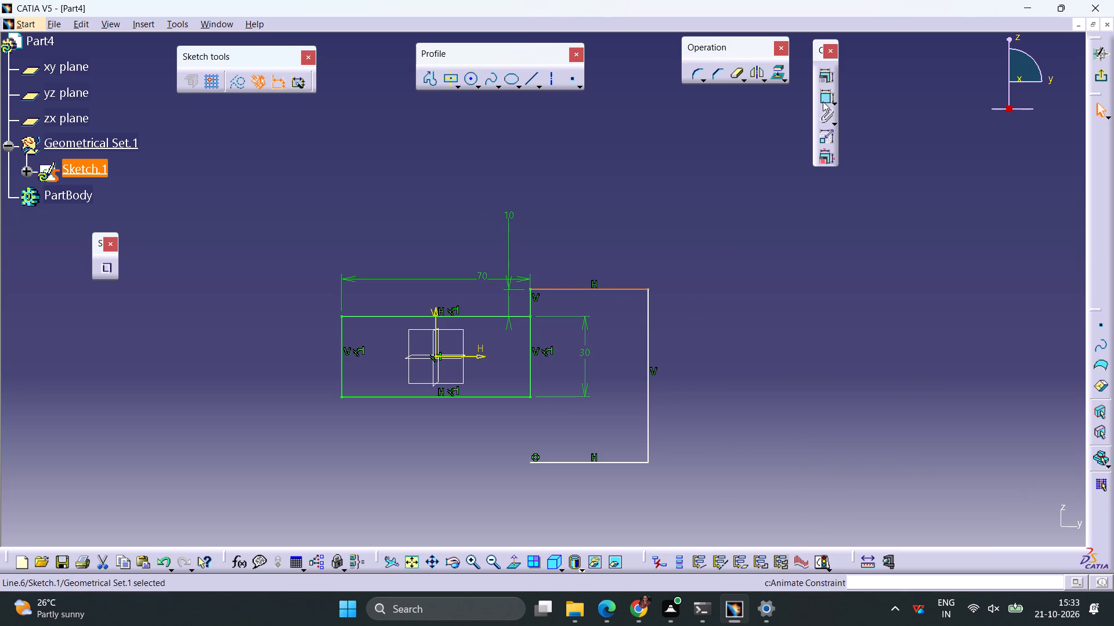
left_click(823, 101)
left_click(599, 238)
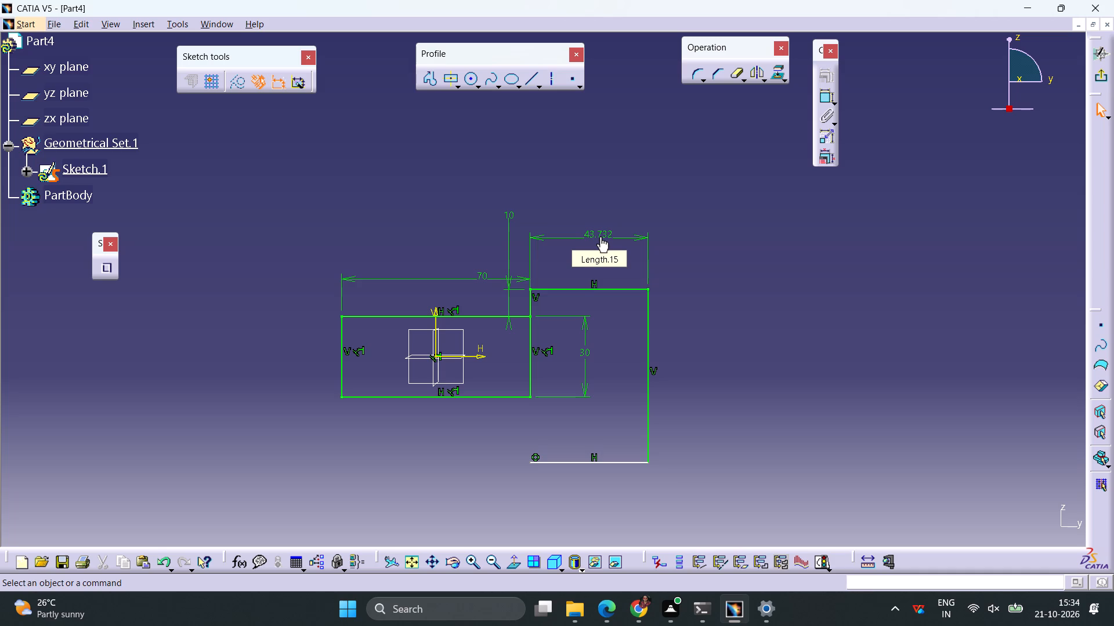
double_click(599, 236)
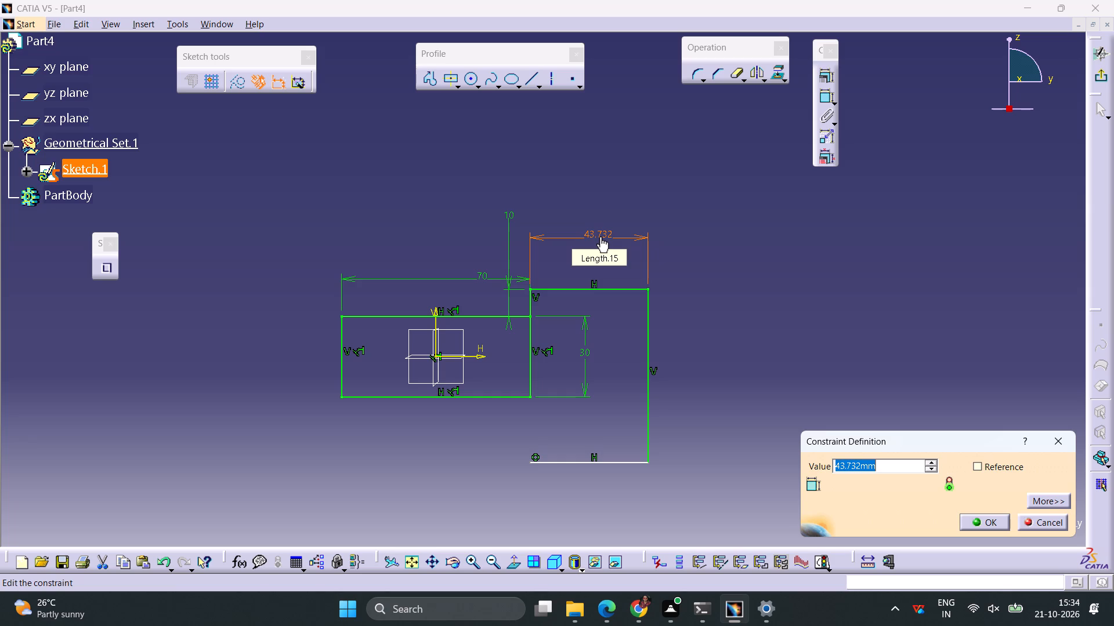
type("30")
key("Return")
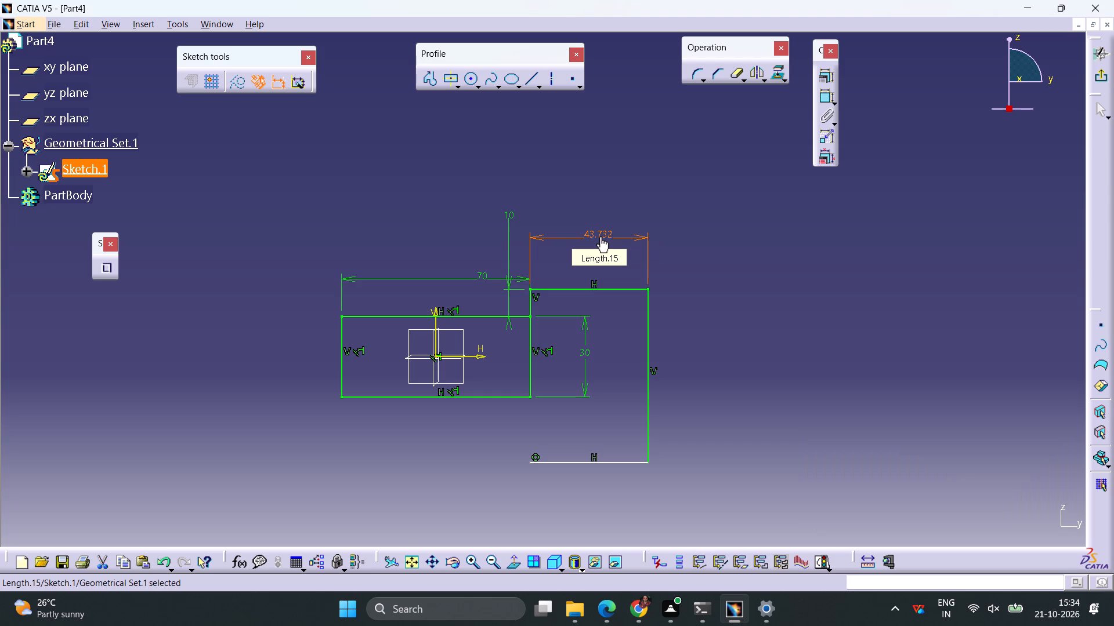
left_click(668, 331)
Dimension the profile's long outer vertical line and set its length to 50 mm.
left_click(614, 313)
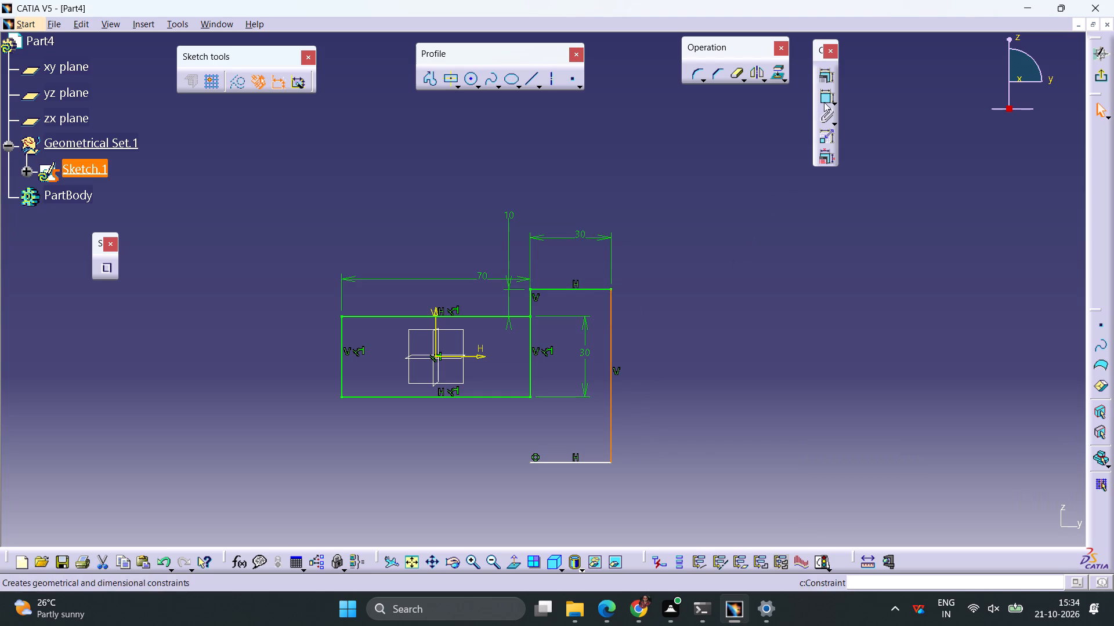
left_click(828, 96)
left_click(678, 340)
double_click(678, 339)
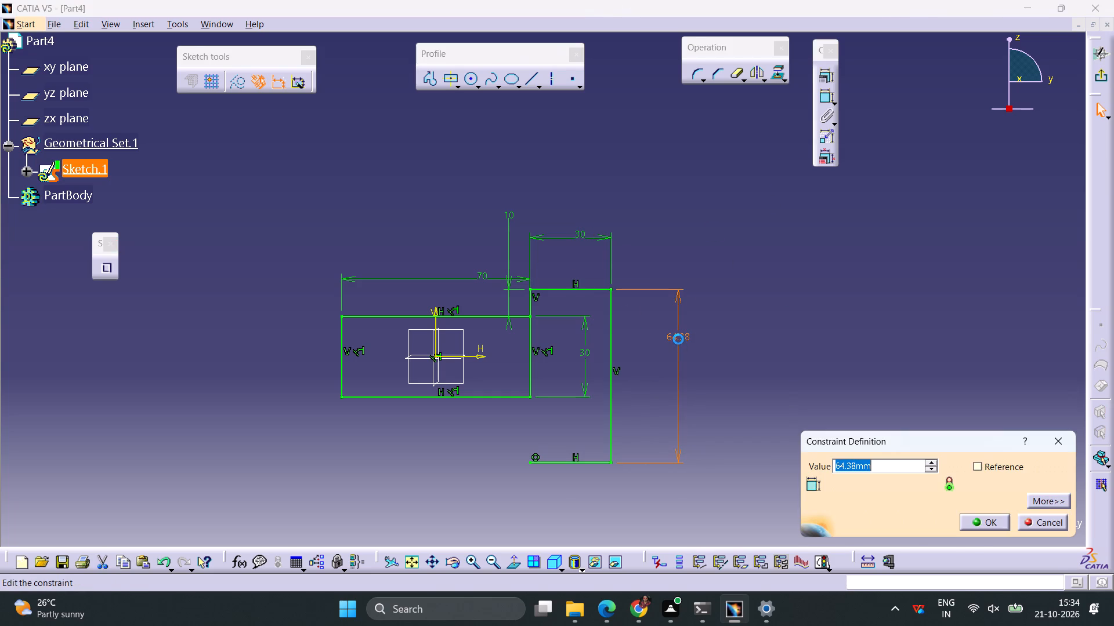
type("50")
key("Return")
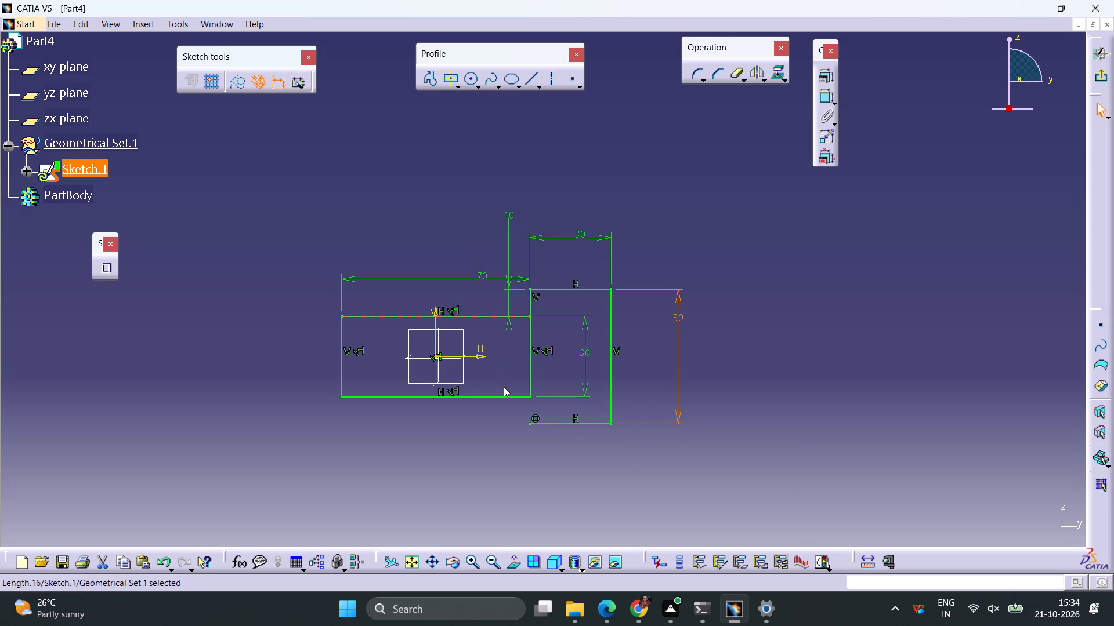
Apply an Equal constraint between the profile's top and bottom horizontal lines, keeping their Length and Horizontal constraints.
scroll(531, 389, "up", 4)
scroll(531, 389, "down", 3)
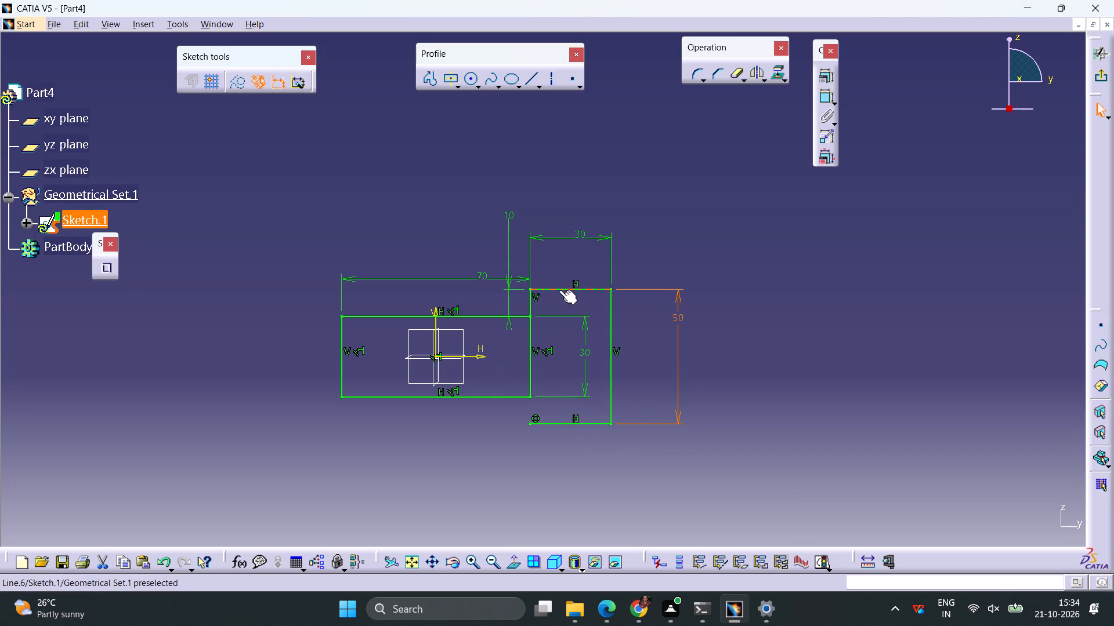
left_click(559, 290)
left_click(554, 424, "ctrl")
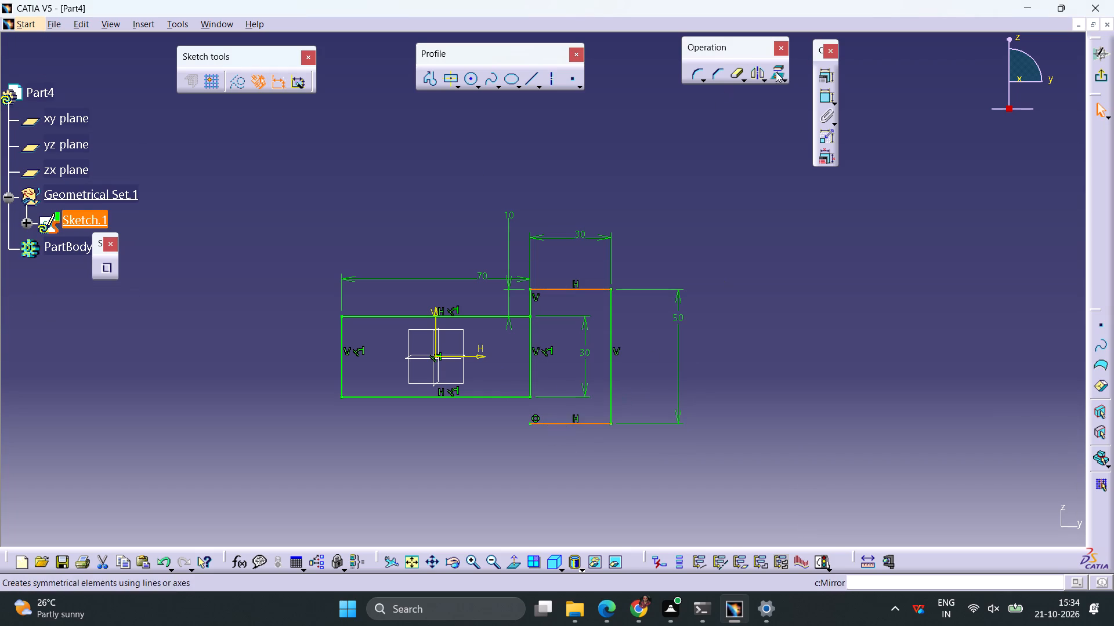
left_click(821, 74)
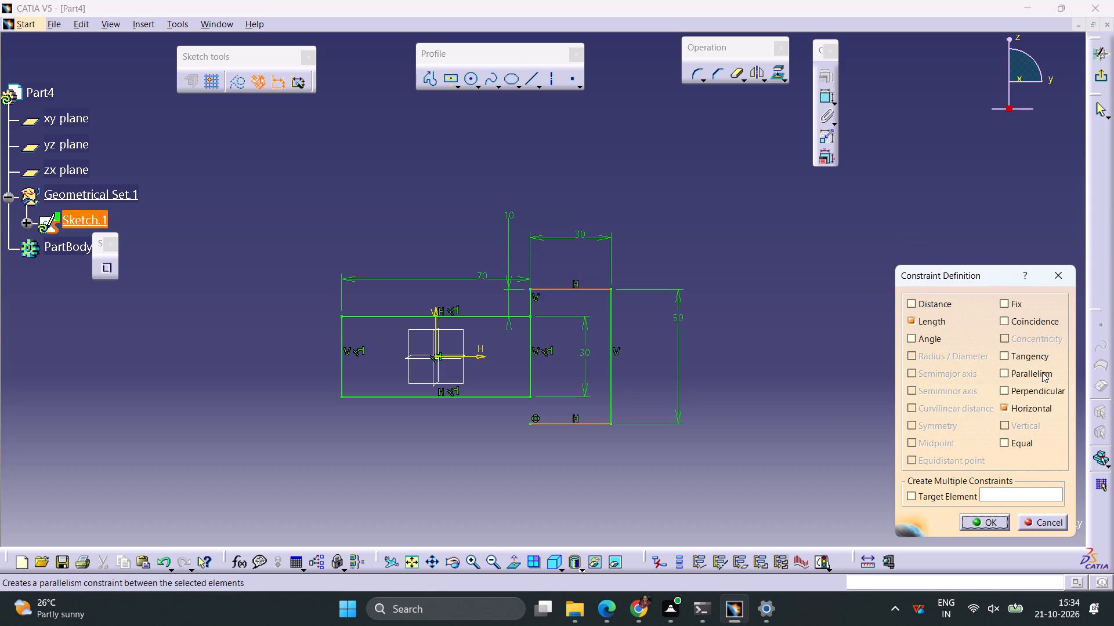
left_click(1017, 441)
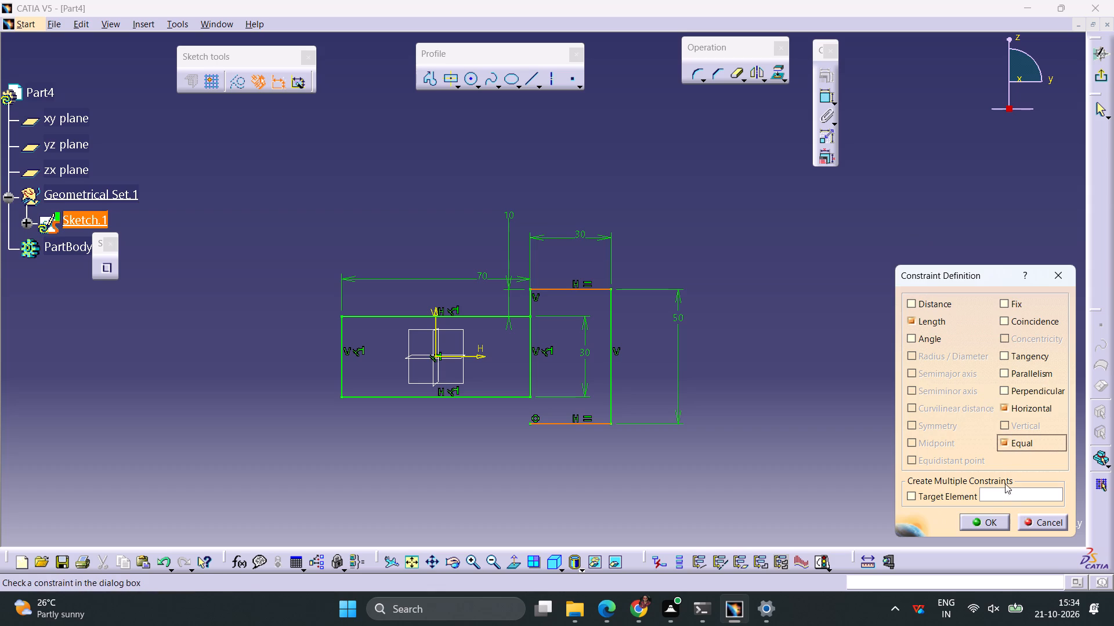
left_click(984, 523)
Close the profile with a vertical line from the 70 mm rectangle's lower right corner to the free end of the bottom line.
left_click(533, 81)
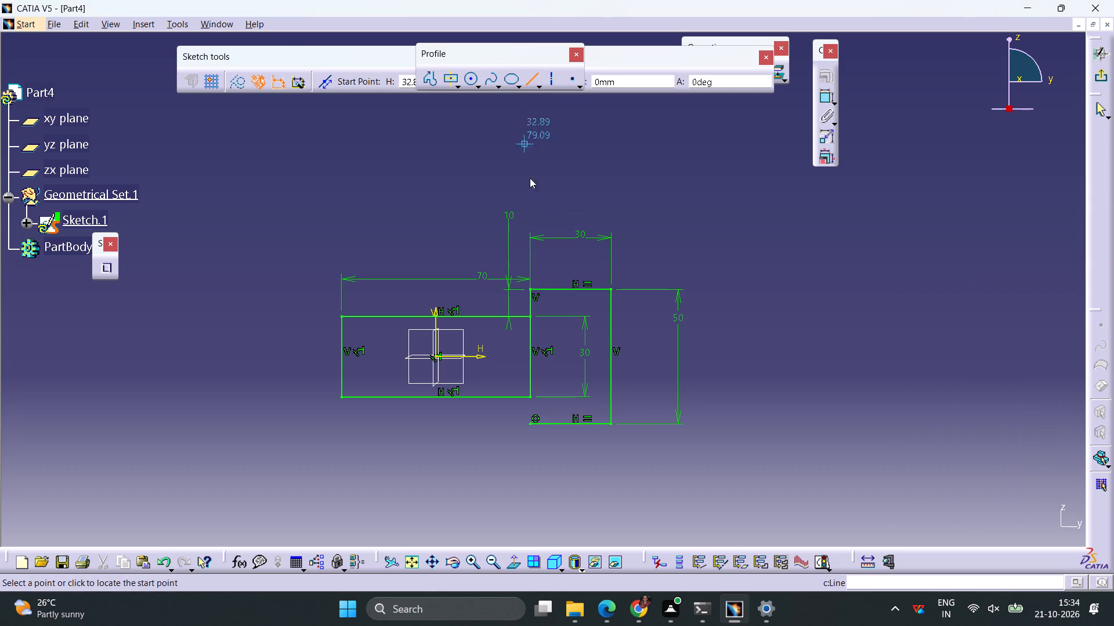
left_click(531, 398)
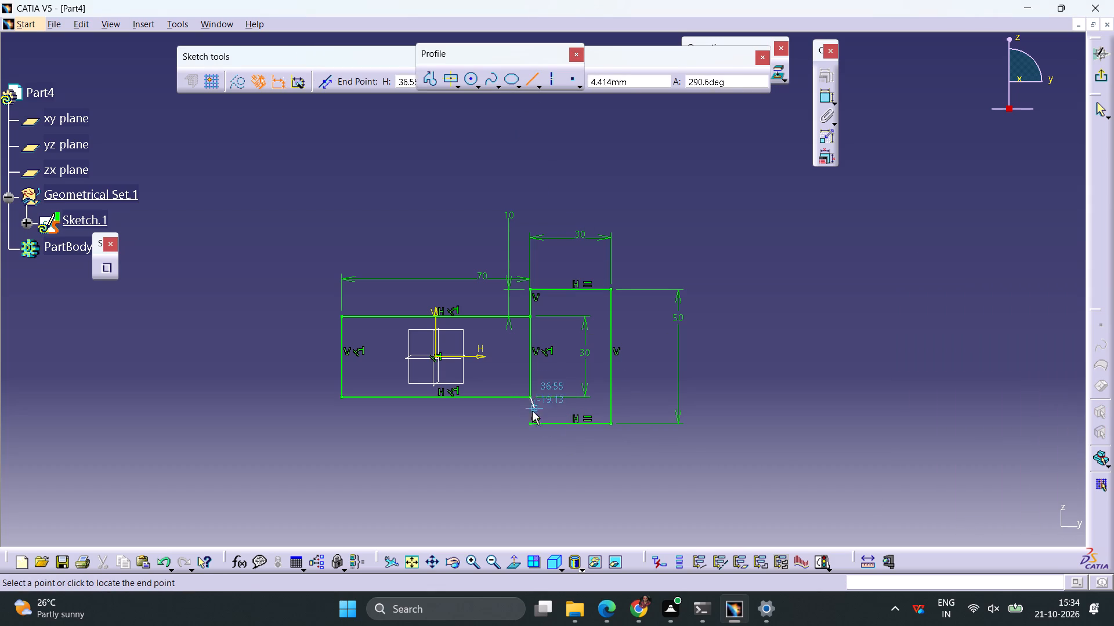
left_click(530, 424)
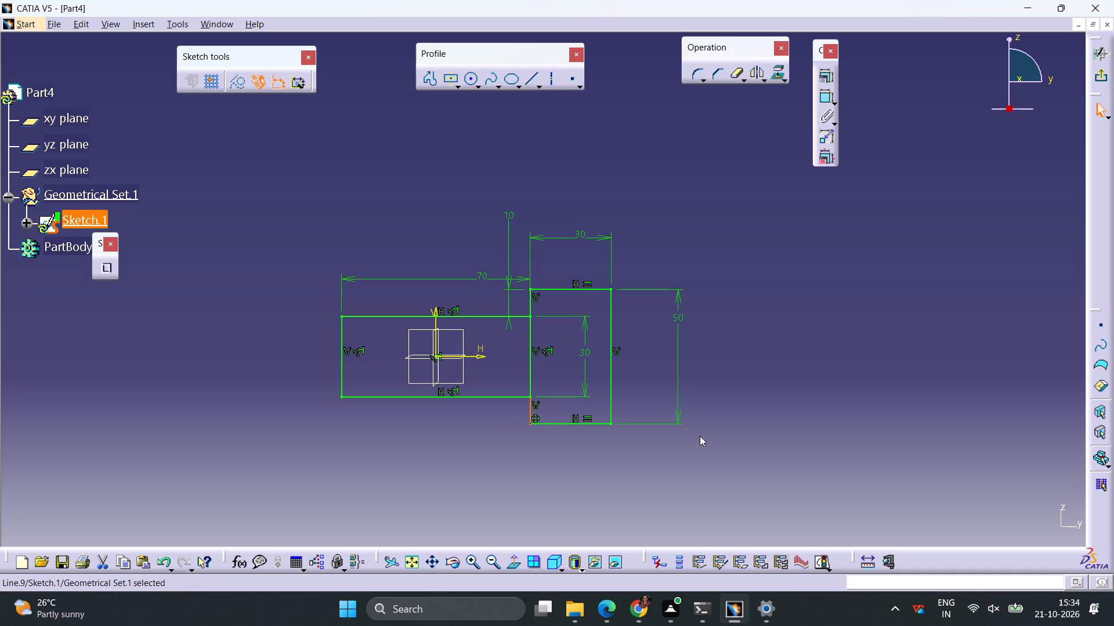
left_click(392, 156)
Draw a three-point arc bulging outward above the 30 mm section, joining both ends of its top horizontal line.
left_click(475, 88)
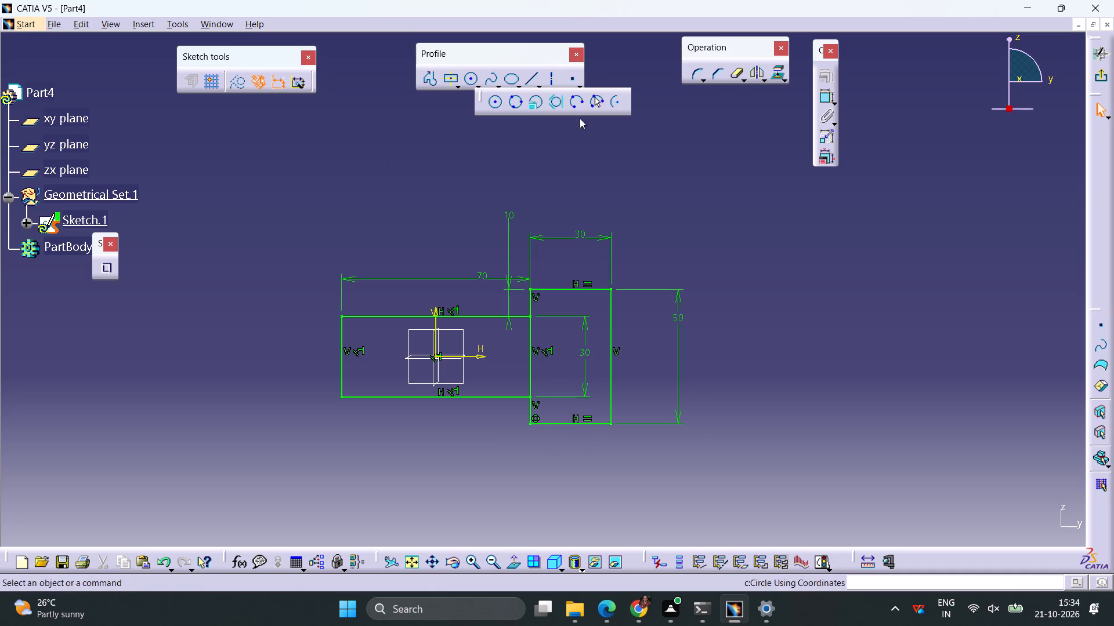
left_click(588, 103)
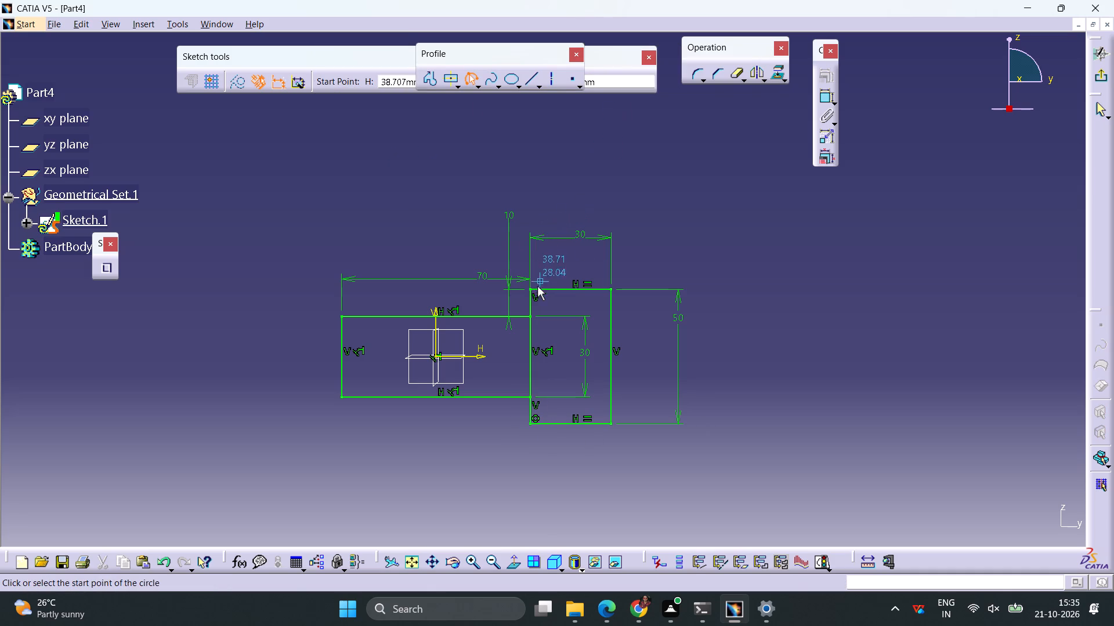
left_click(529, 289)
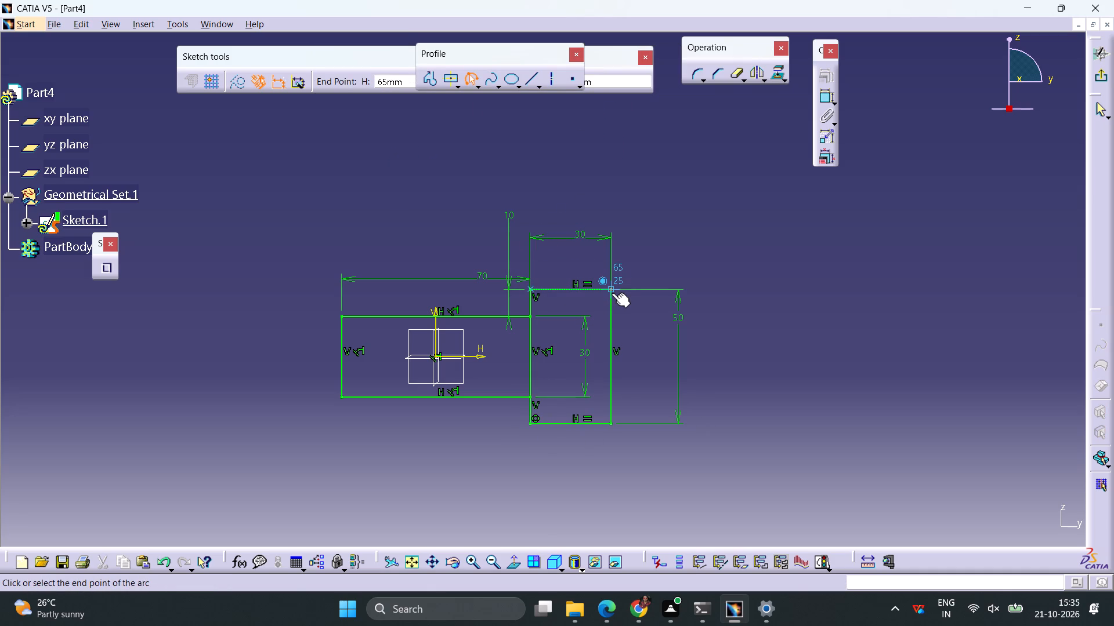
left_click(610, 289)
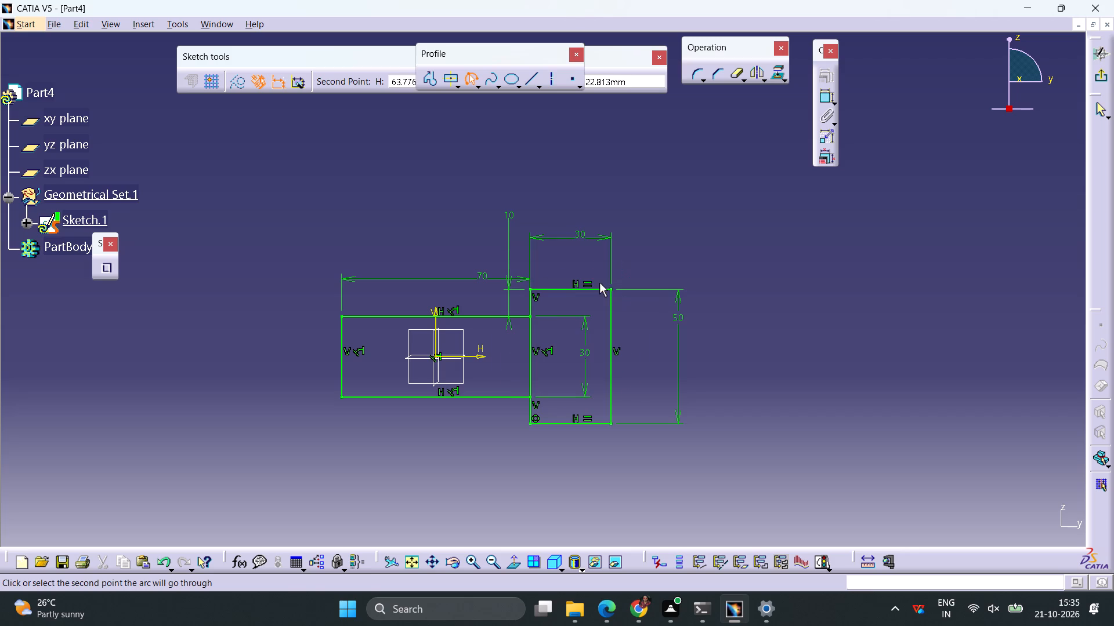
left_click(577, 245)
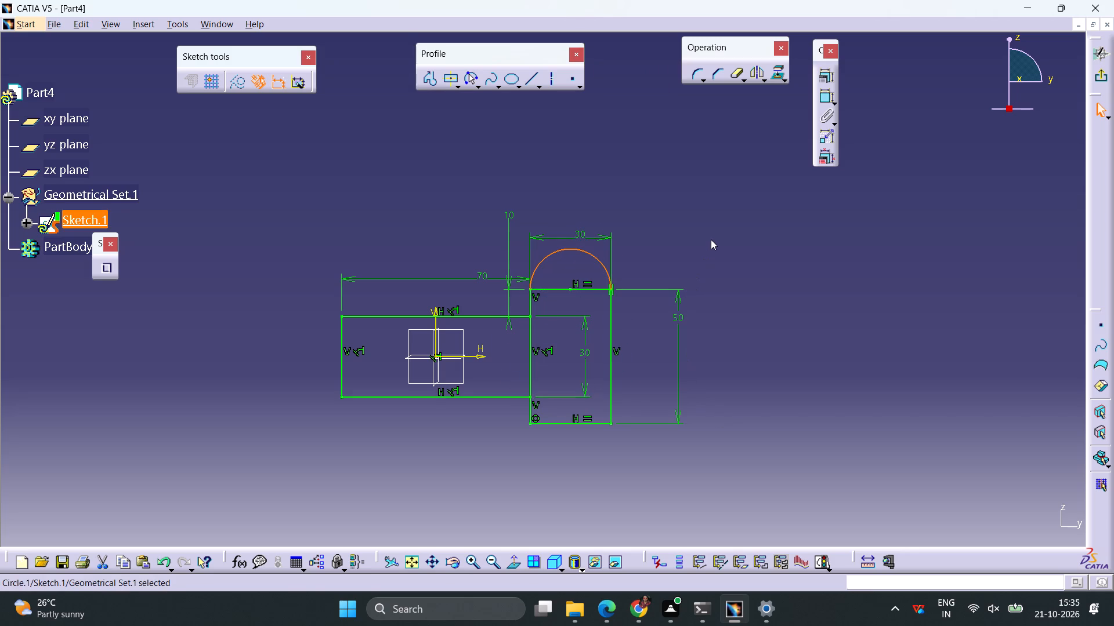
Mirror the new arc about the sketch's horizontal axis onto the lower end of the 30 mm section.
left_click(754, 73)
left_click(483, 358)
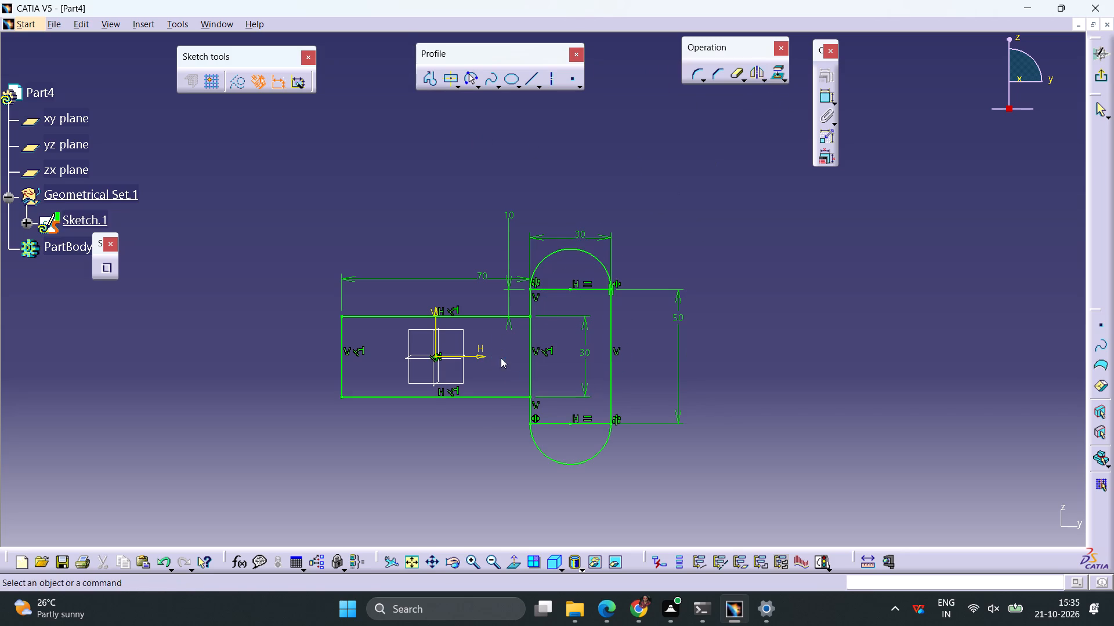
Quick Trim the horizontal lines beneath both arcs and the inner vertical segment shared by the 70 mm rectangle and the rounded section.
double_click(736, 77)
left_click(587, 290)
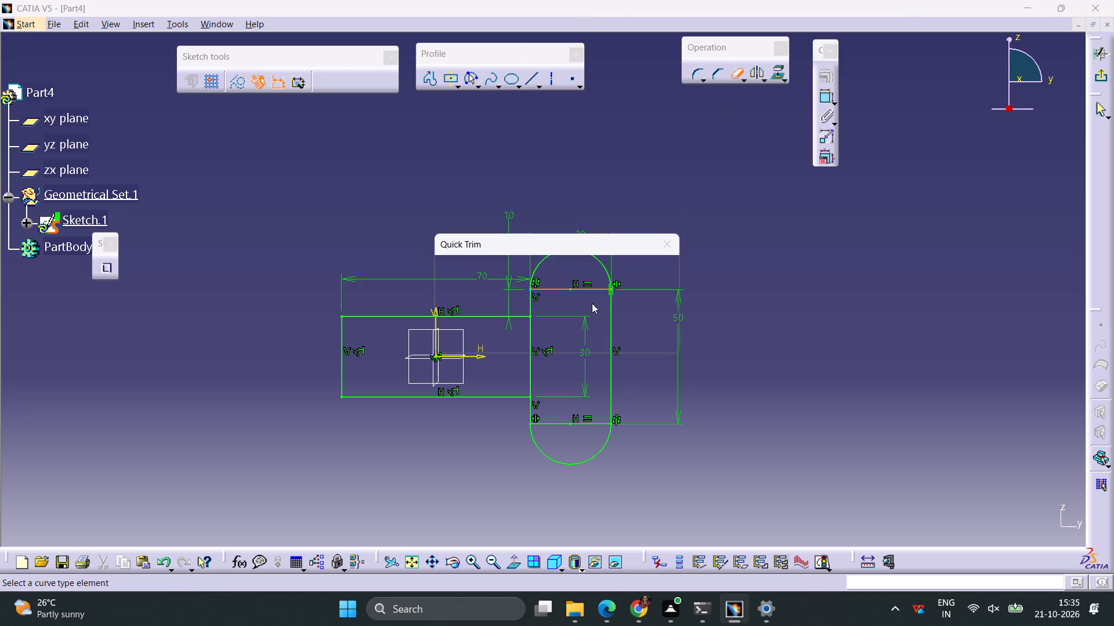
left_click(589, 334)
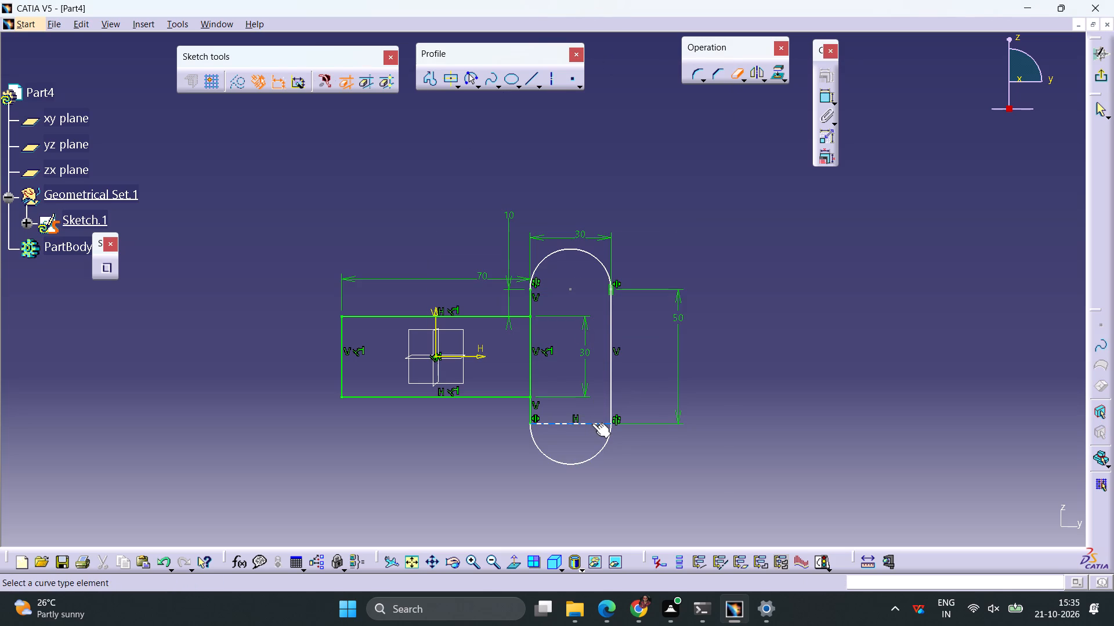
left_click(592, 423)
left_click(529, 327)
left_click(584, 333)
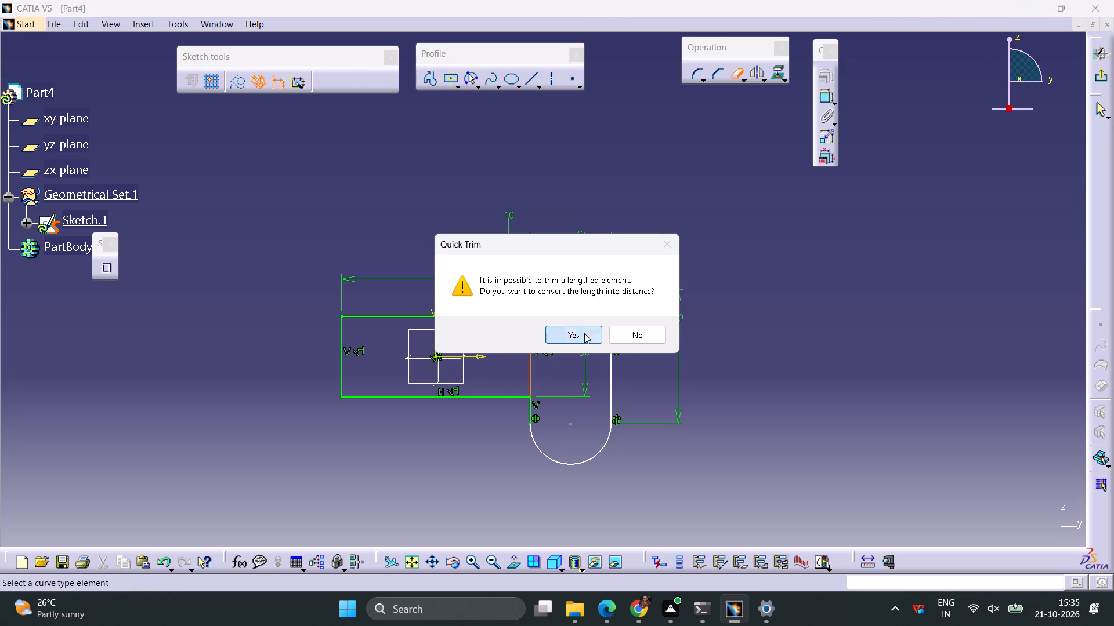
Dimension the length of the 70 mm section's left vertical line.
left_click(822, 98)
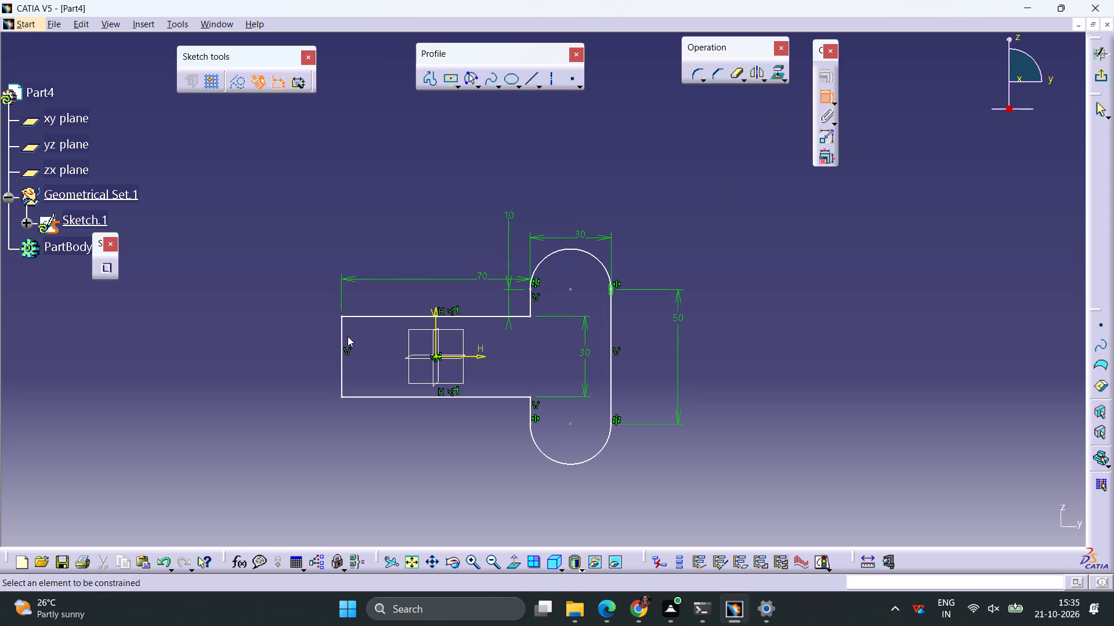
left_click(341, 339)
left_click(312, 352)
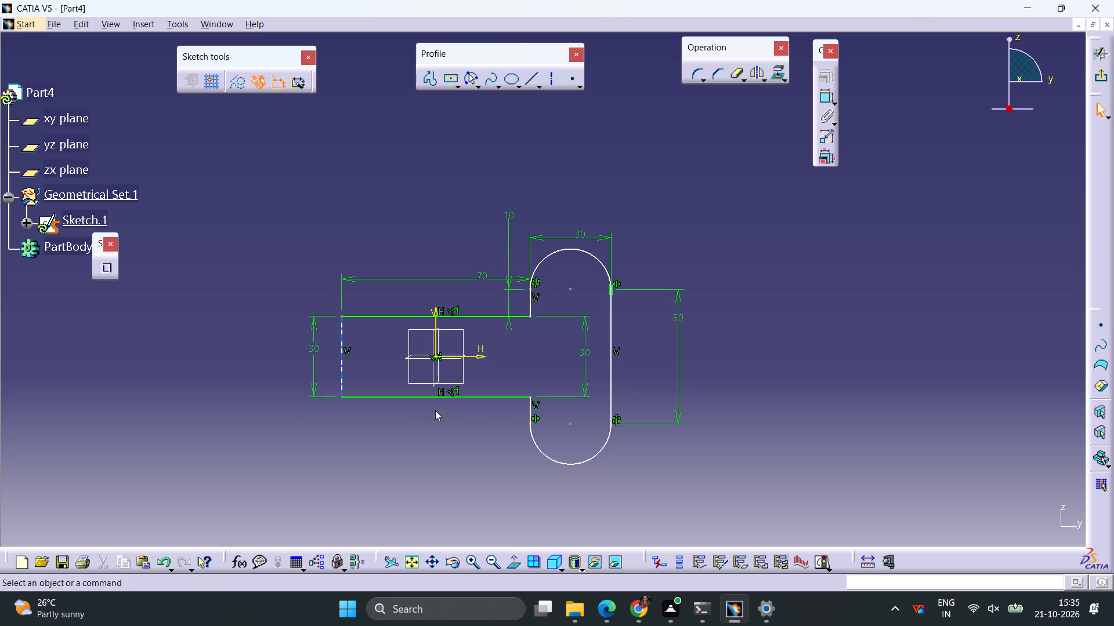
Dimension the distances from the sketch's vertical axis to the profile's left vertical line and to its outer right vertical line.
left_click(342, 340)
left_click(435, 332)
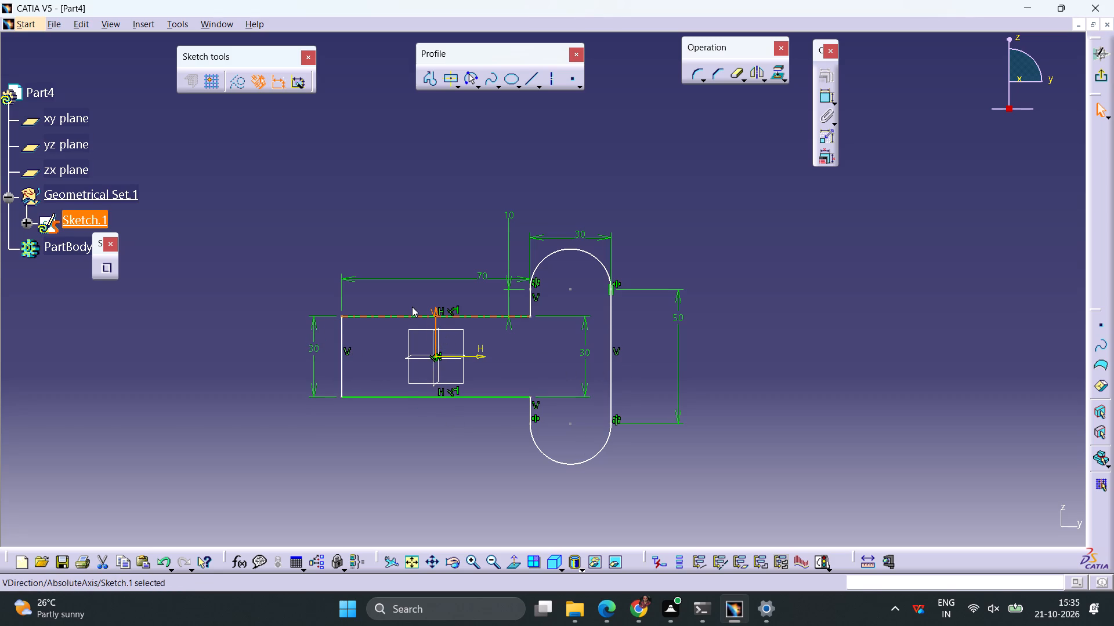
double_click(826, 96)
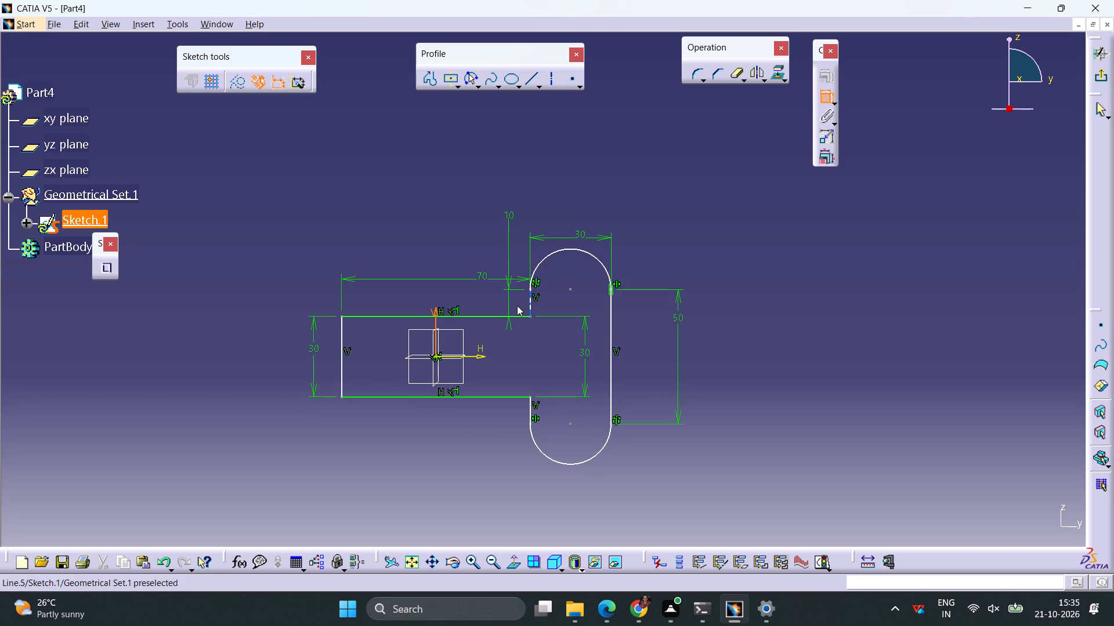
left_click(339, 340)
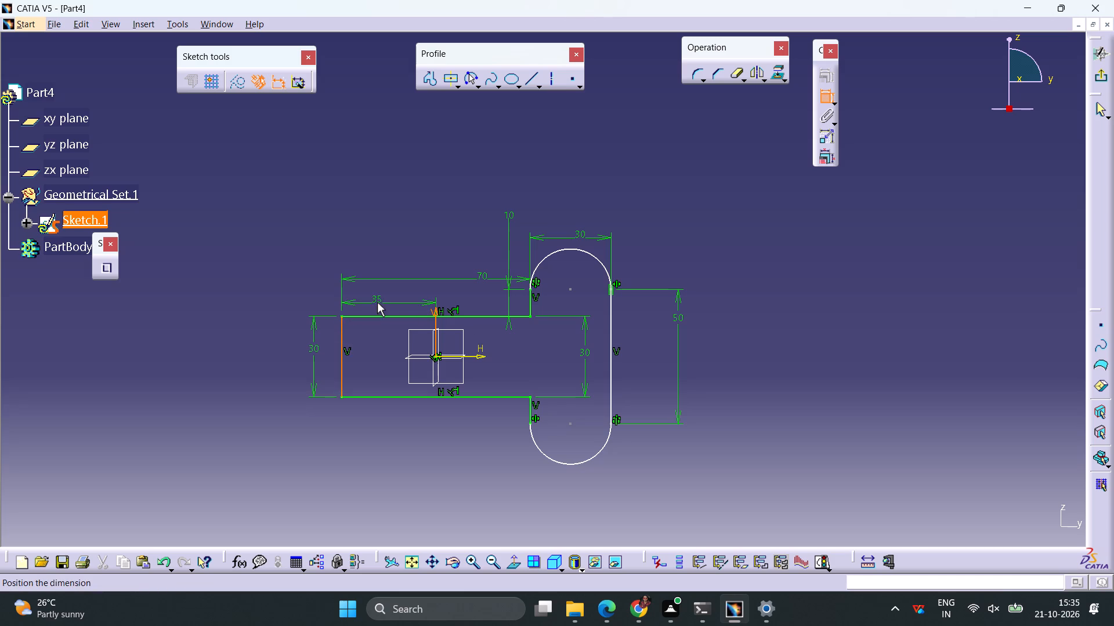
left_click(377, 303)
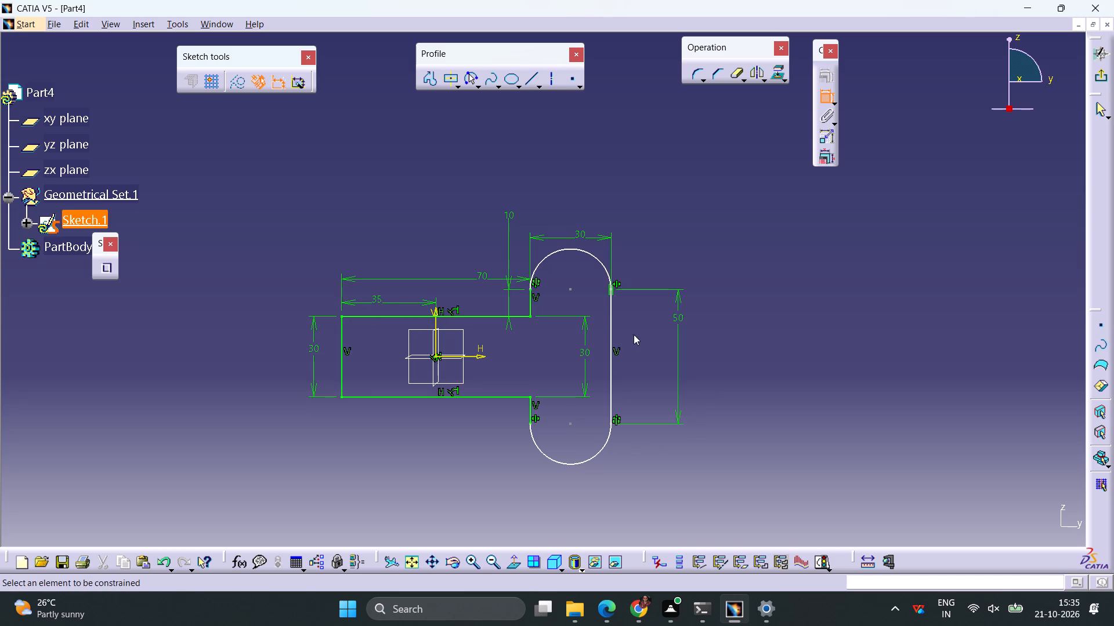
left_click(612, 333)
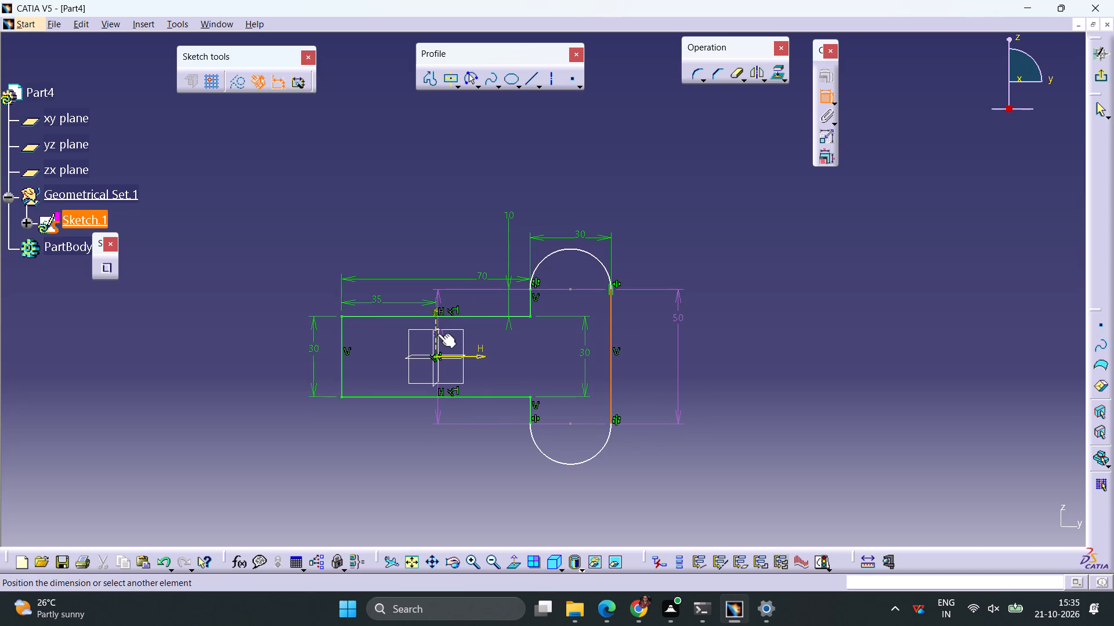
left_click(436, 332)
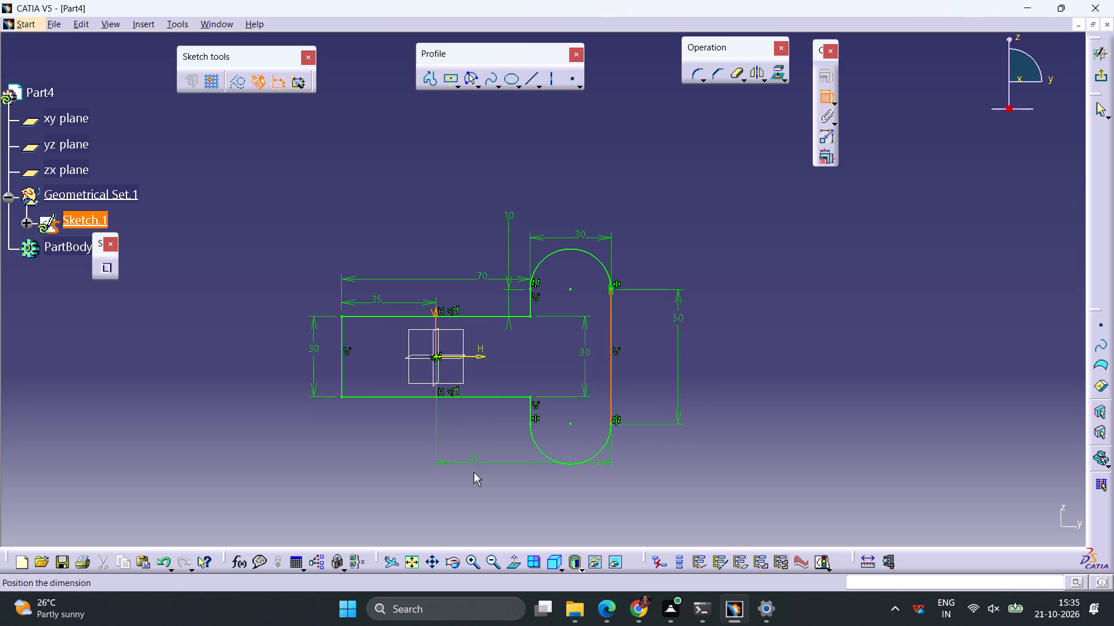
left_click(473, 472)
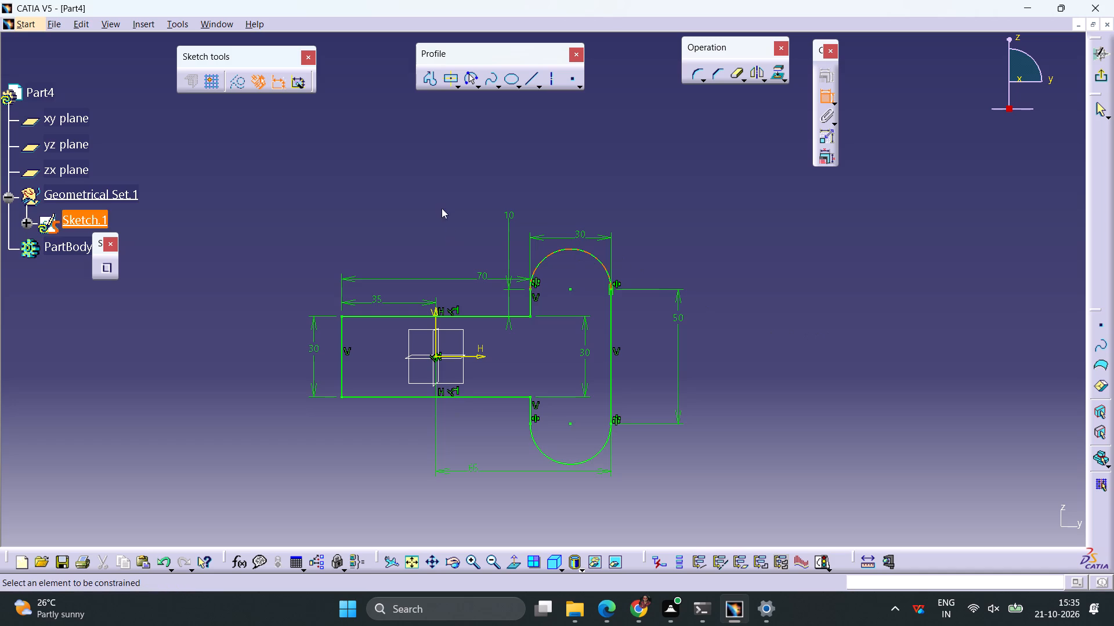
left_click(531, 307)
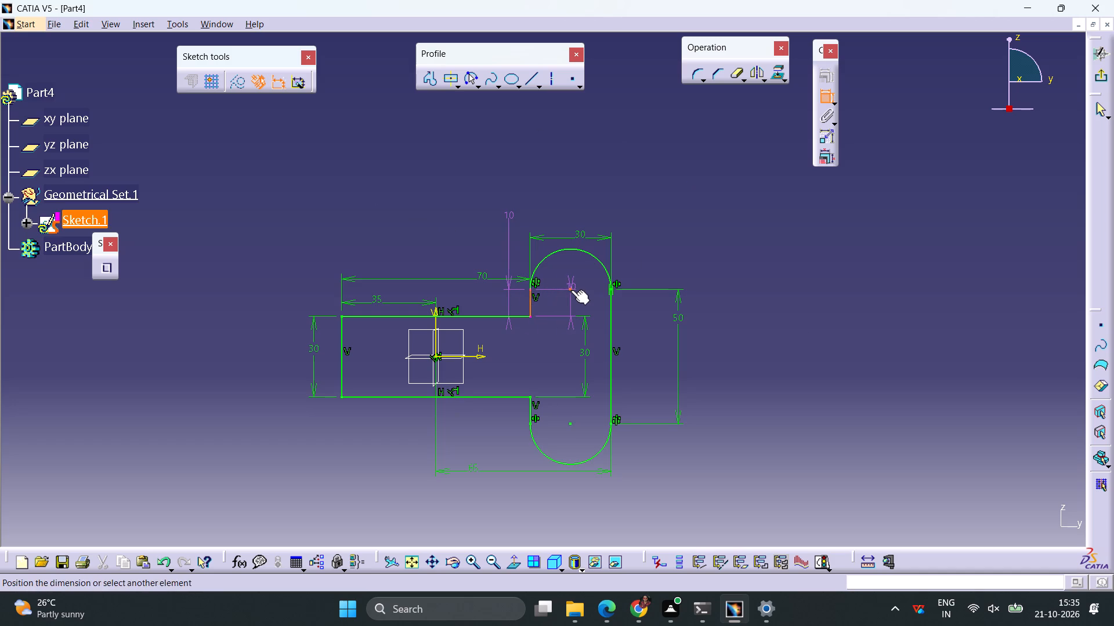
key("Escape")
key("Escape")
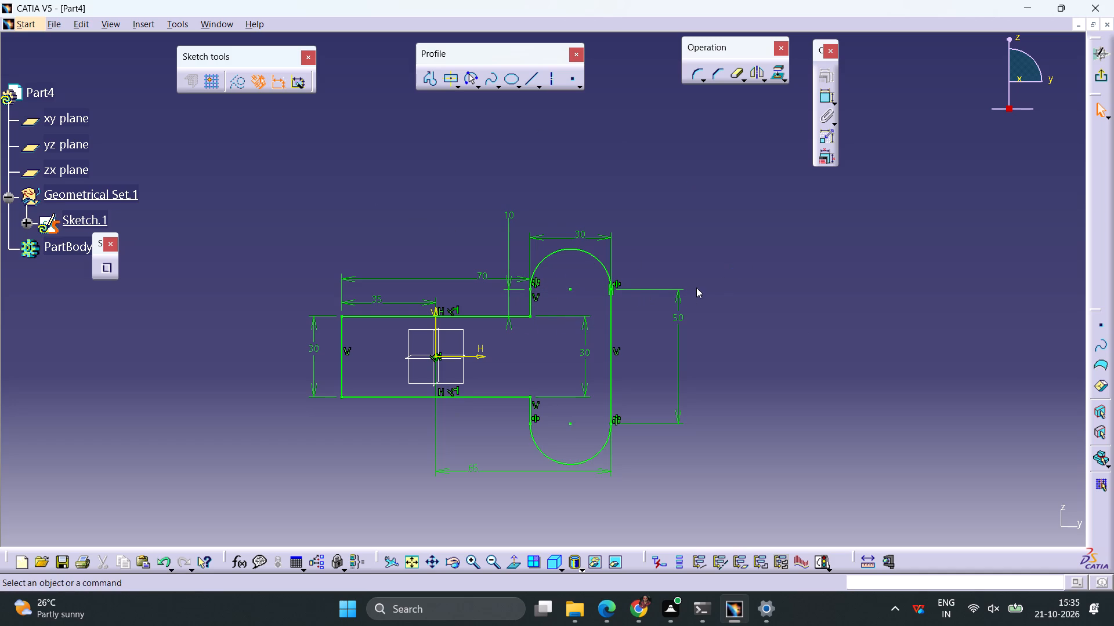
Mirror the rounded right end, with both short vertical lines, both arcs and the outer vertical line, about the vertical axis.
left_click(527, 310)
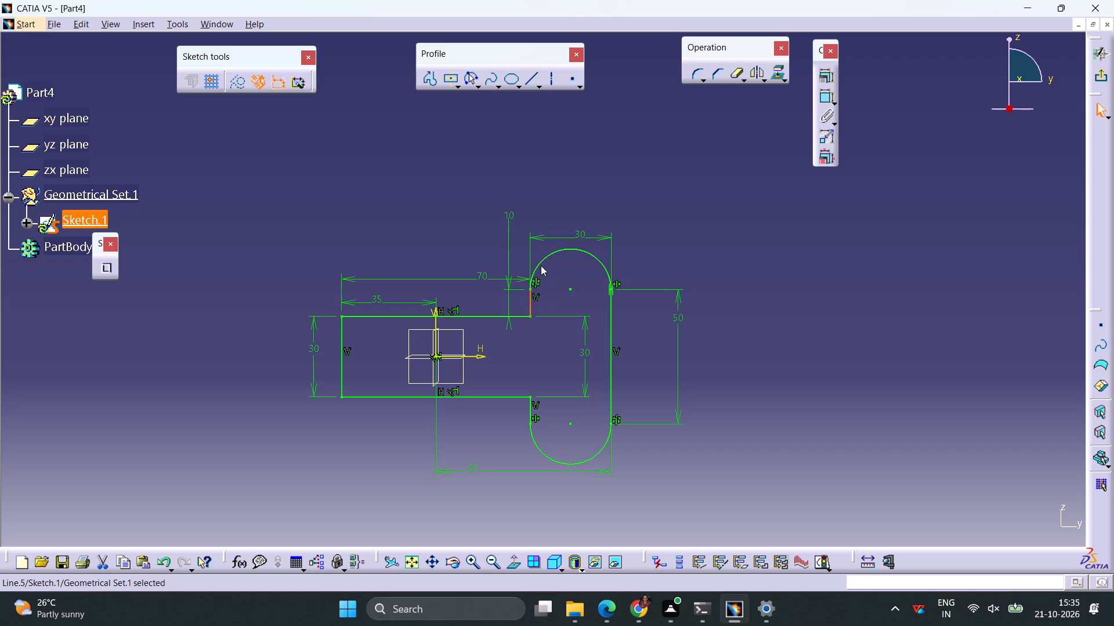
left_click(537, 265, "ctrl")
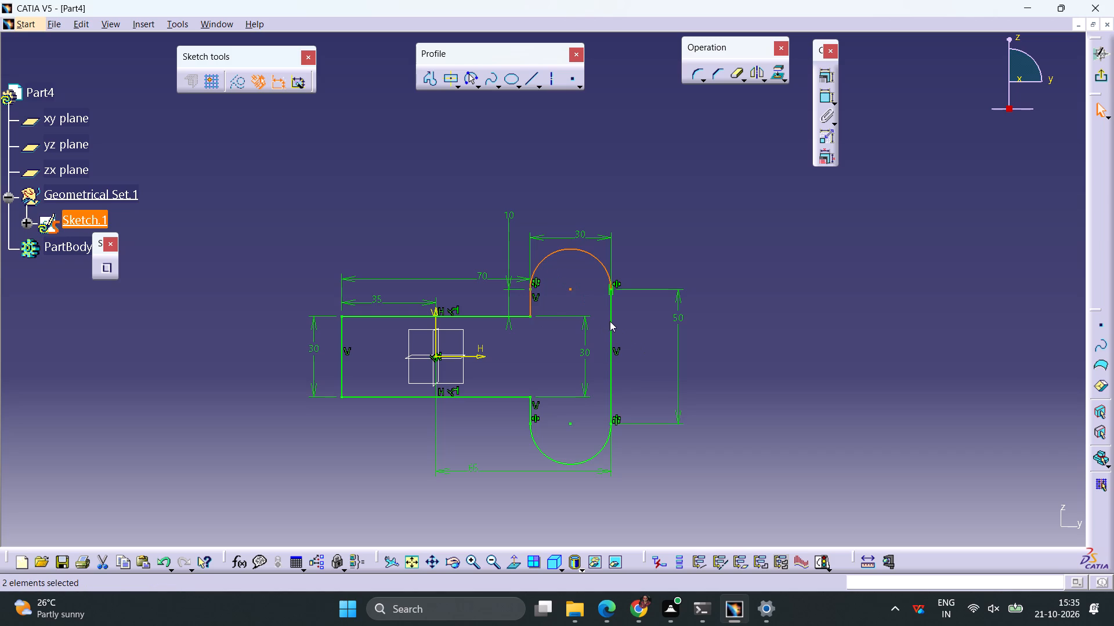
left_click(612, 315, "ctrl")
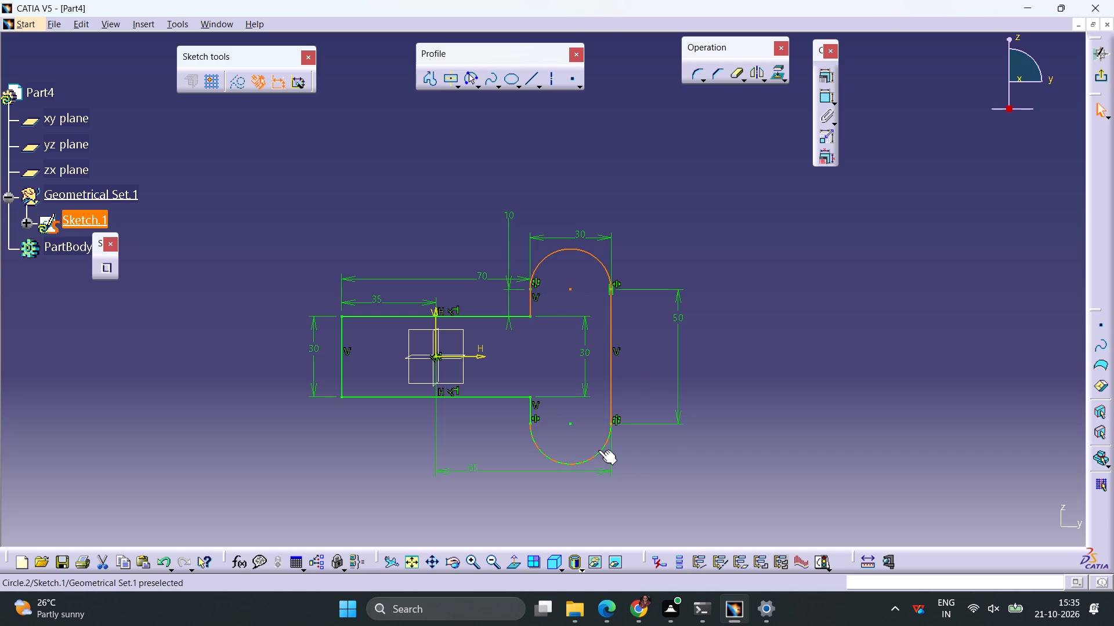
left_click(601, 449, "ctrl")
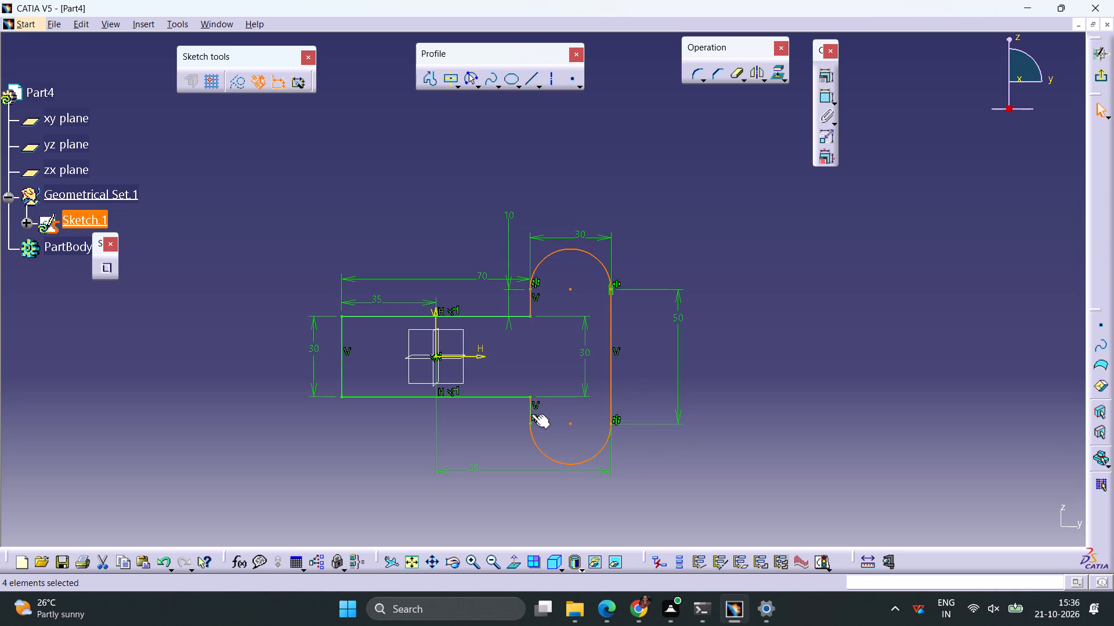
left_click(531, 414, "ctrl")
left_click(755, 78)
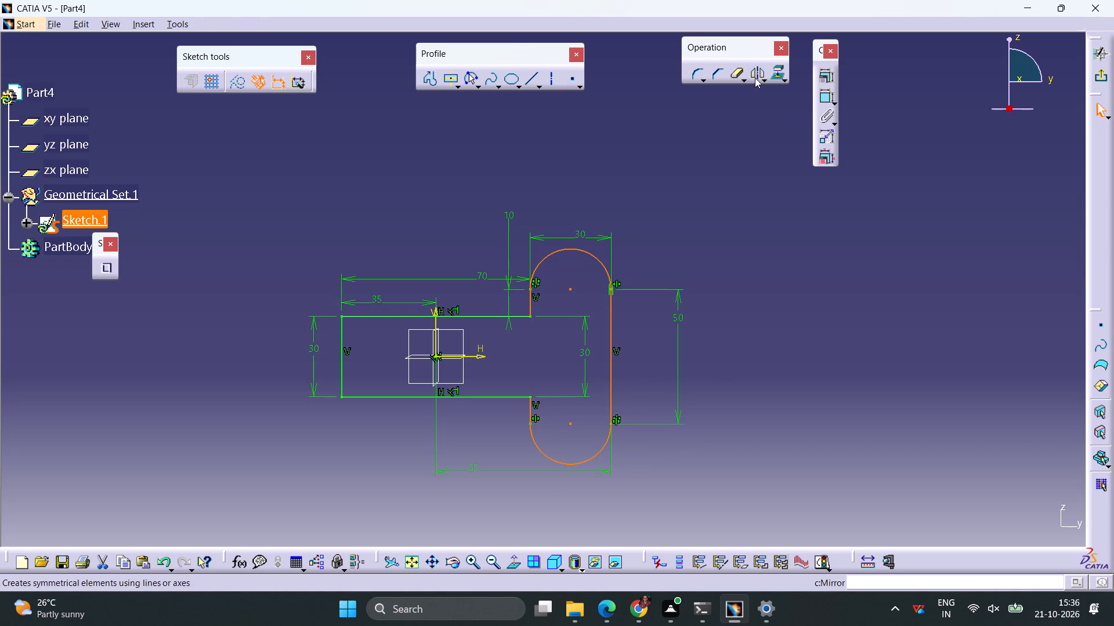
left_click(435, 323)
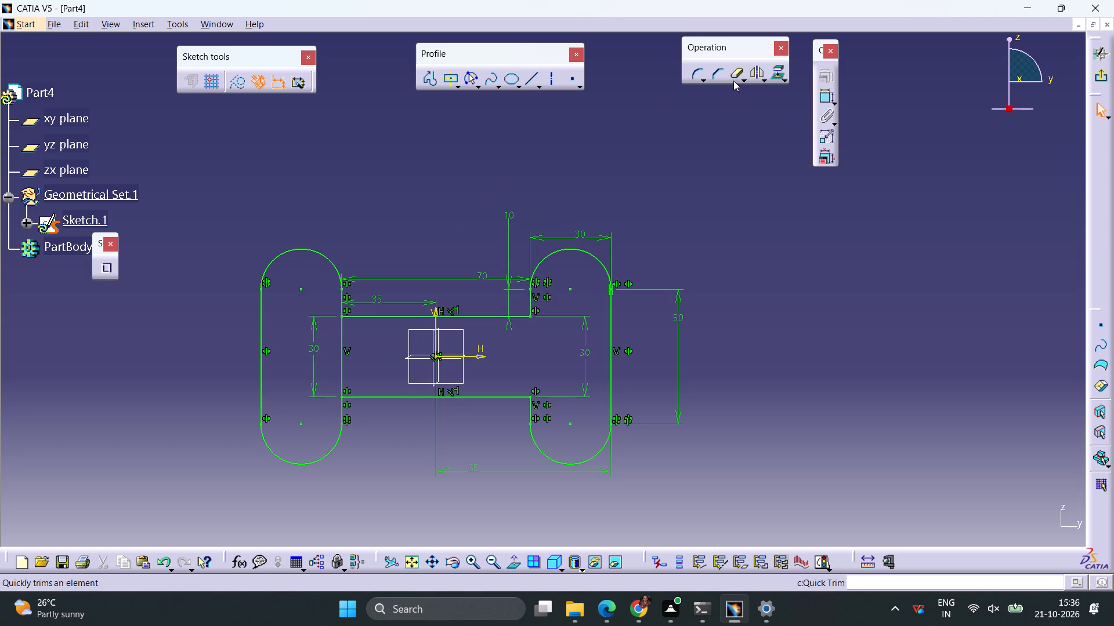
Quick Trim the inner vertical segment between the 70 mm section and the mirrored rounded end.
left_click(733, 74)
left_click(342, 332)
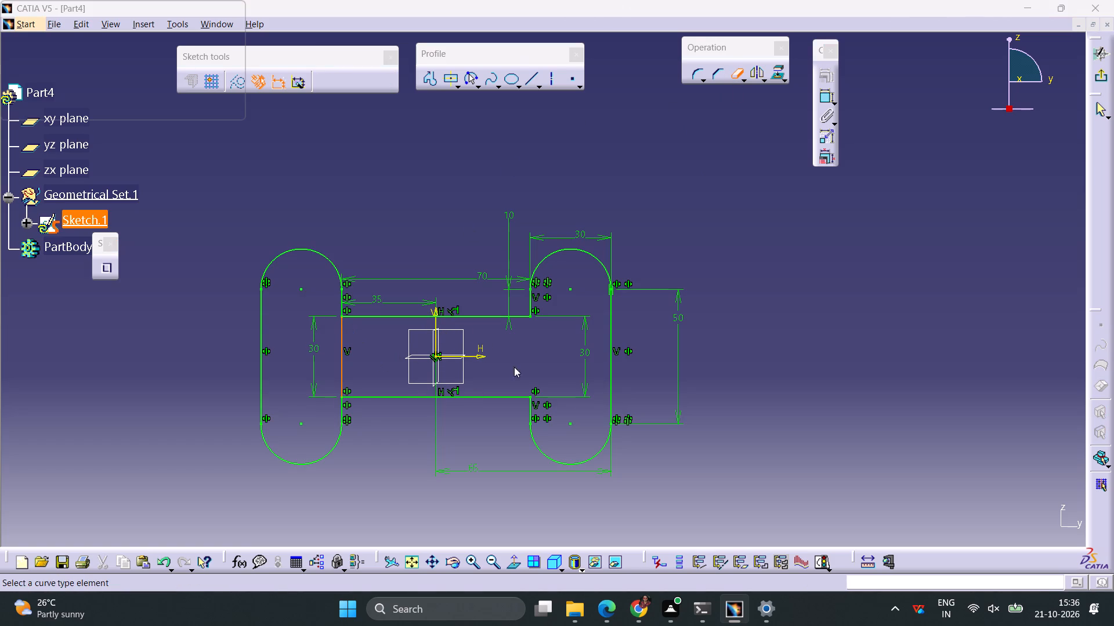
left_click(566, 337)
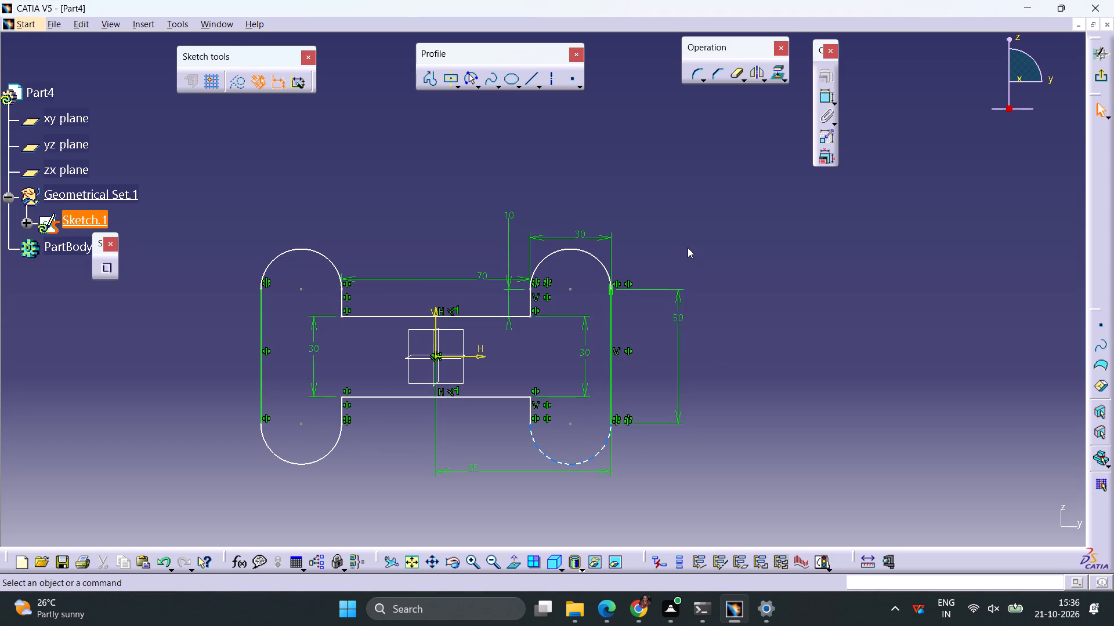
Dimension the distance from the upper short vertical line of the mirrored end to the sketch's vertical axis.
left_click(826, 99)
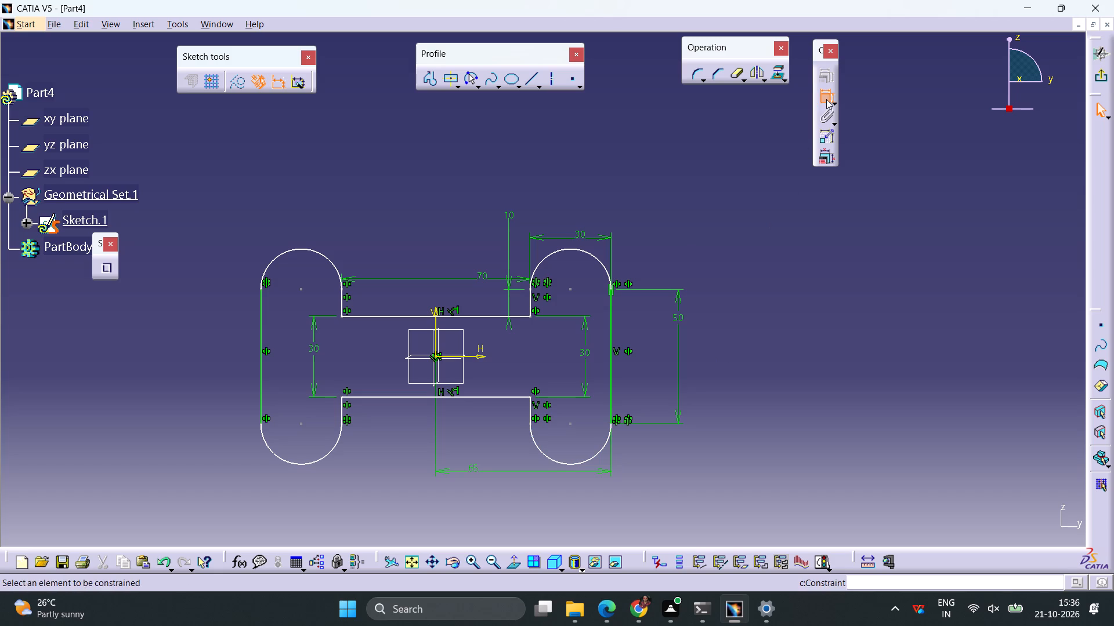
left_click(826, 99)
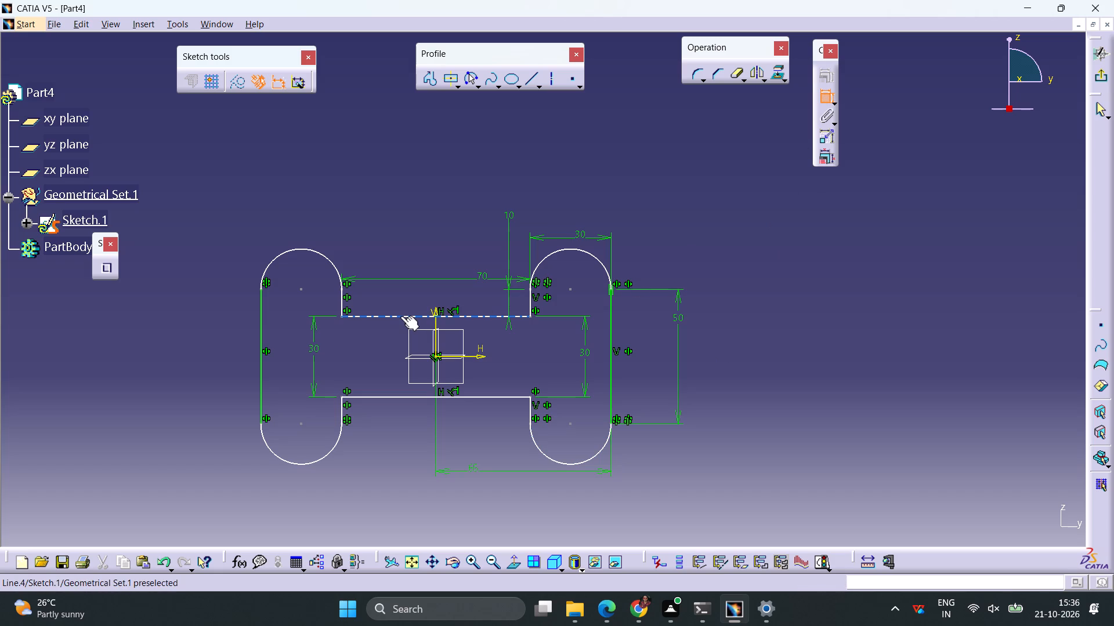
left_click(338, 305)
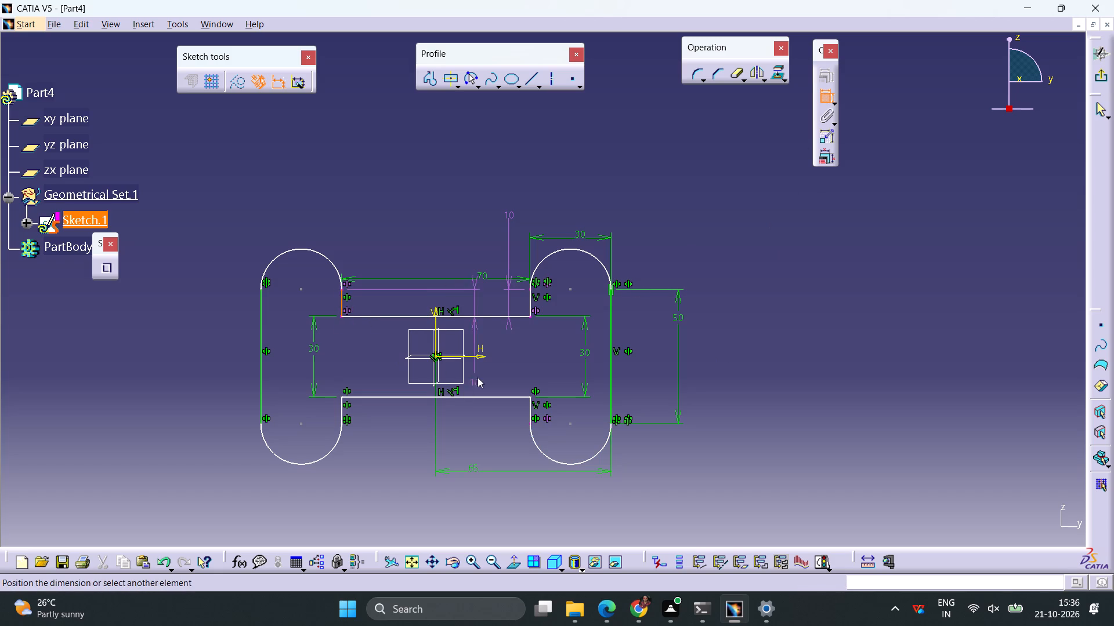
left_click(436, 325)
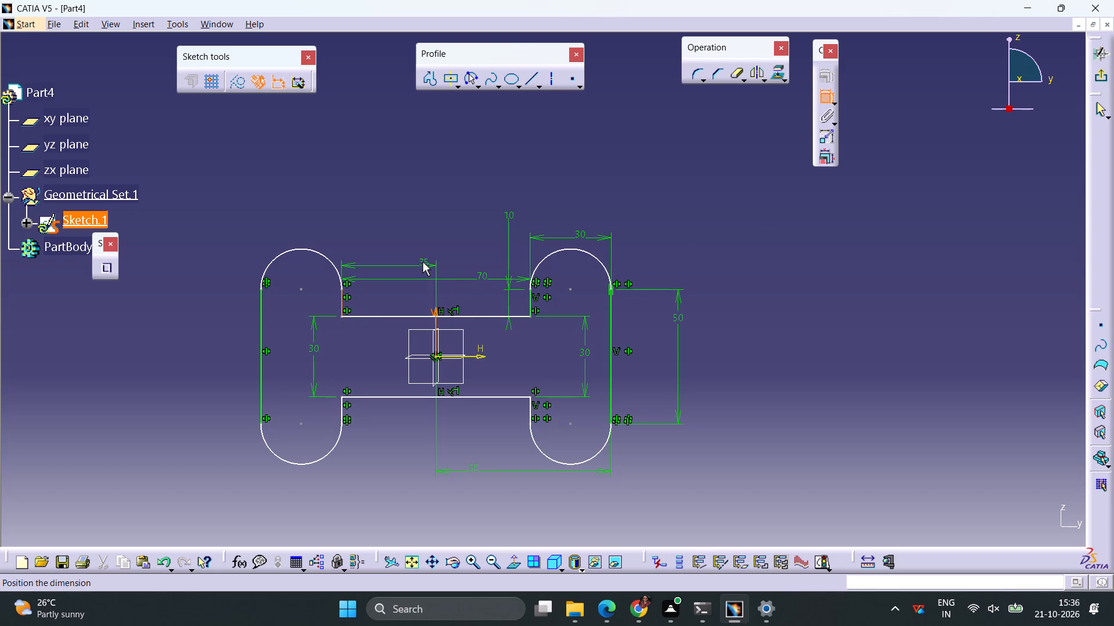
left_click(422, 261)
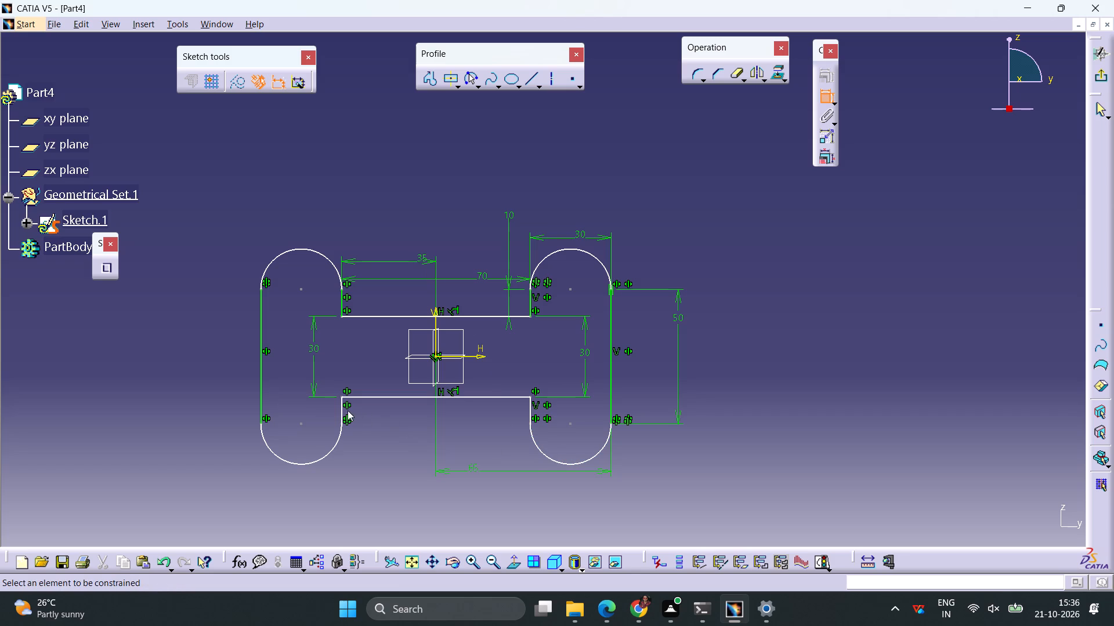
Dimension the length of the mirrored end's lower short vertical line.
left_click(342, 415)
left_click(313, 415)
Dimension the distance from the mirrored end's lower short vertical line to the vertical axis and exit the sketch.
left_click(343, 408)
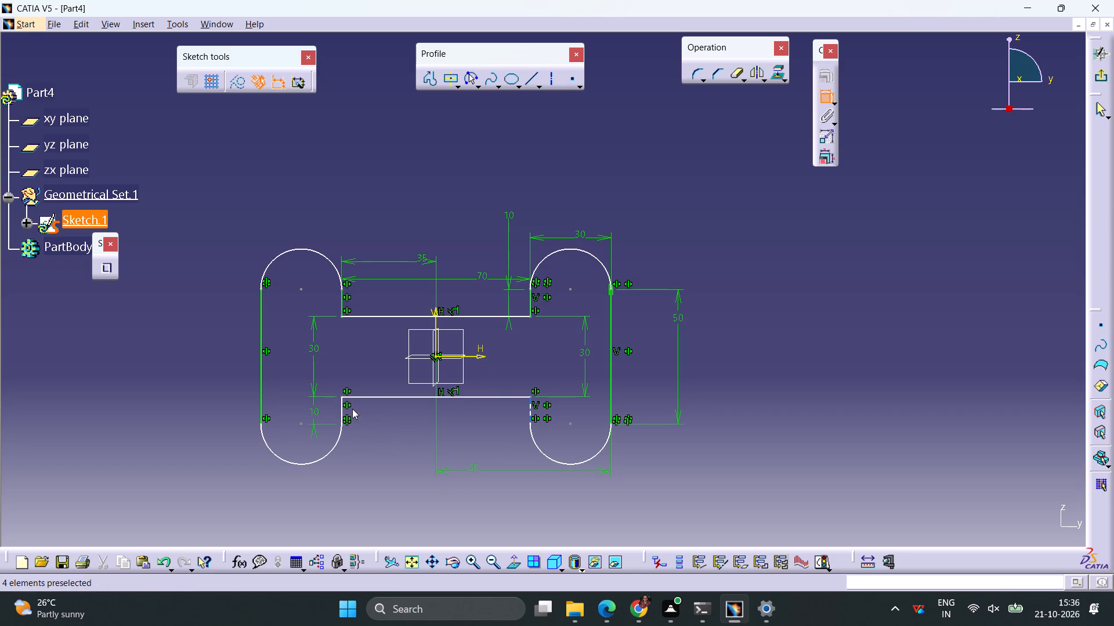
left_click(434, 344)
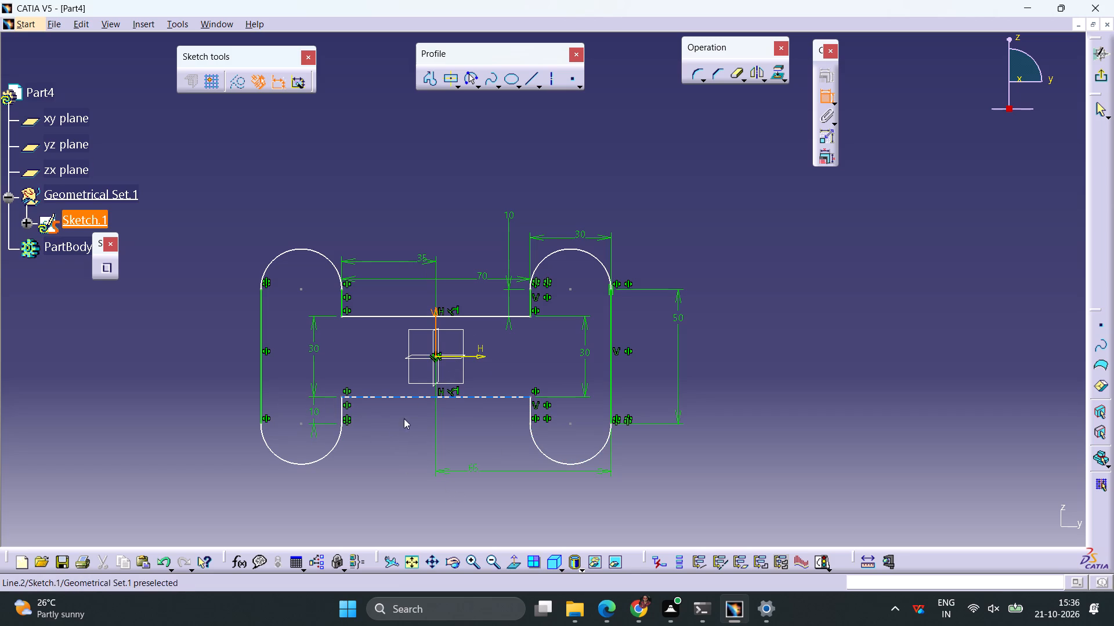
left_click(341, 406)
left_click(395, 474)
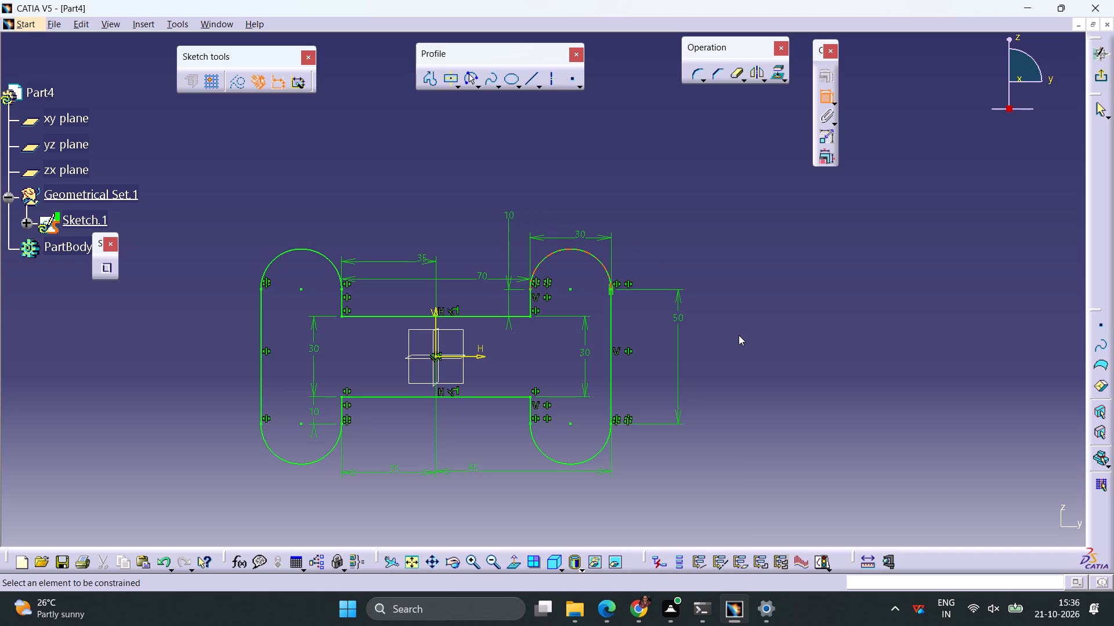
left_click(1102, 76)
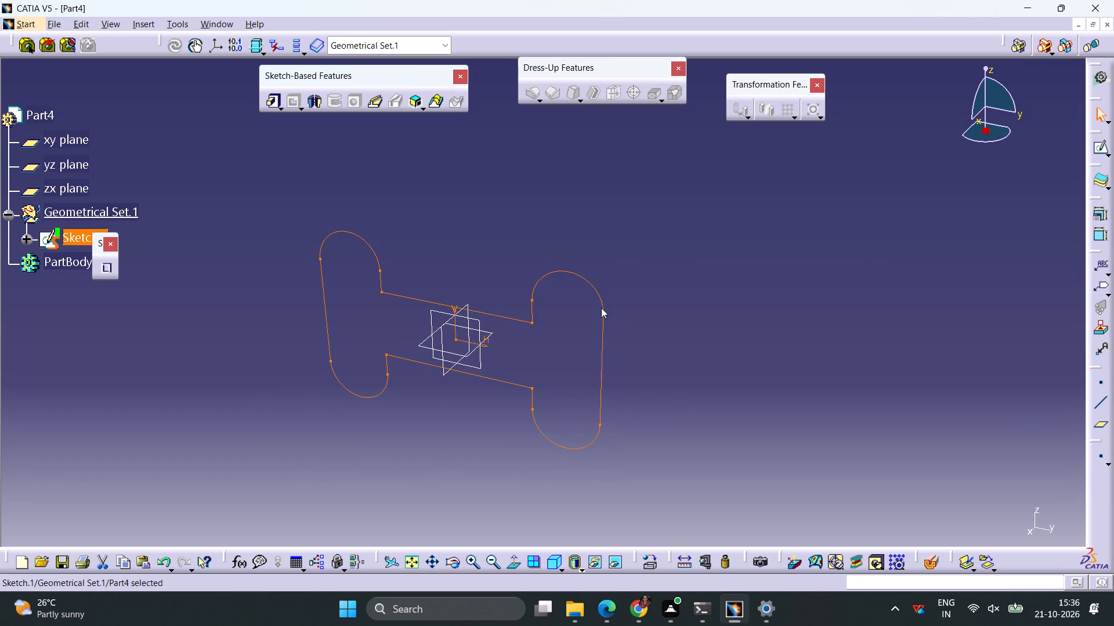
Pad the base profile sketch with a 25 mm length and mirrored extent.
left_click(274, 101)
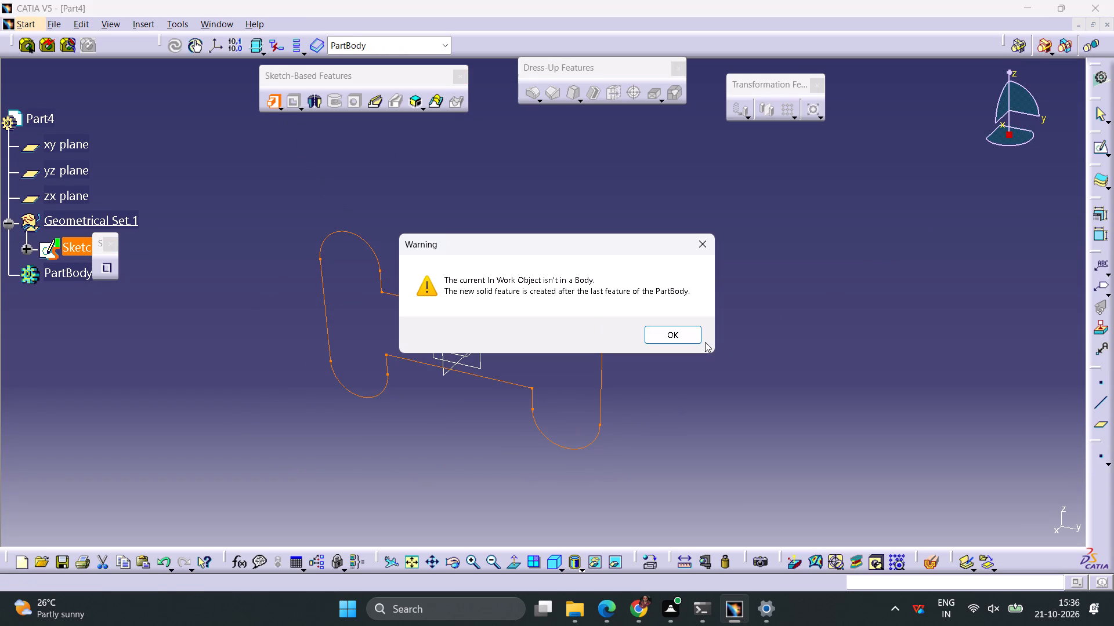
left_click(704, 249)
left_click(678, 346)
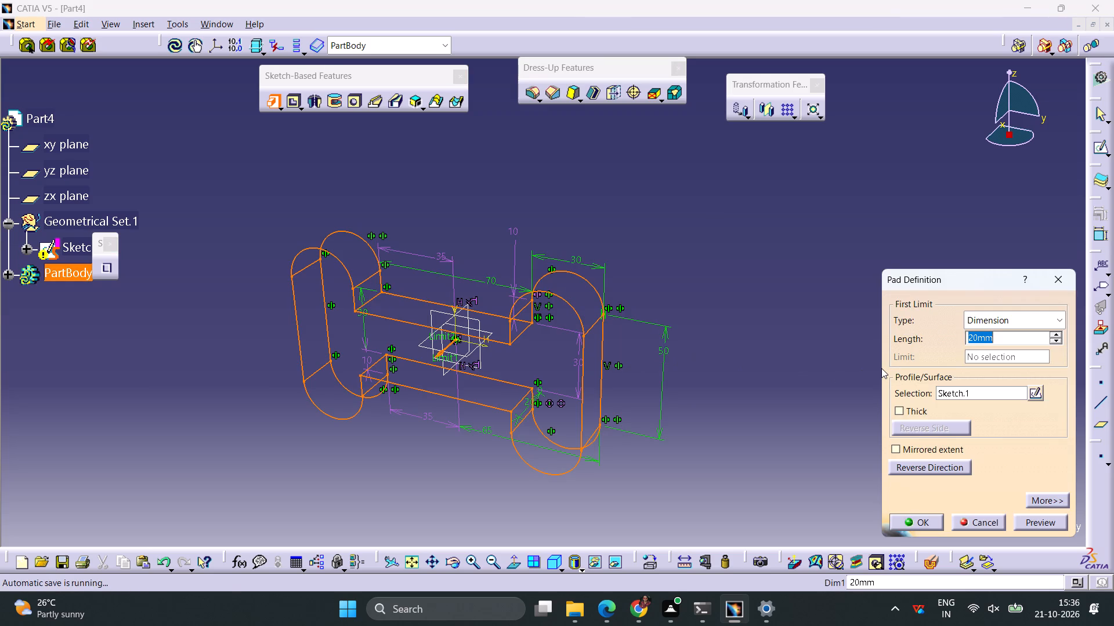
type("50")
left_click(1033, 315)
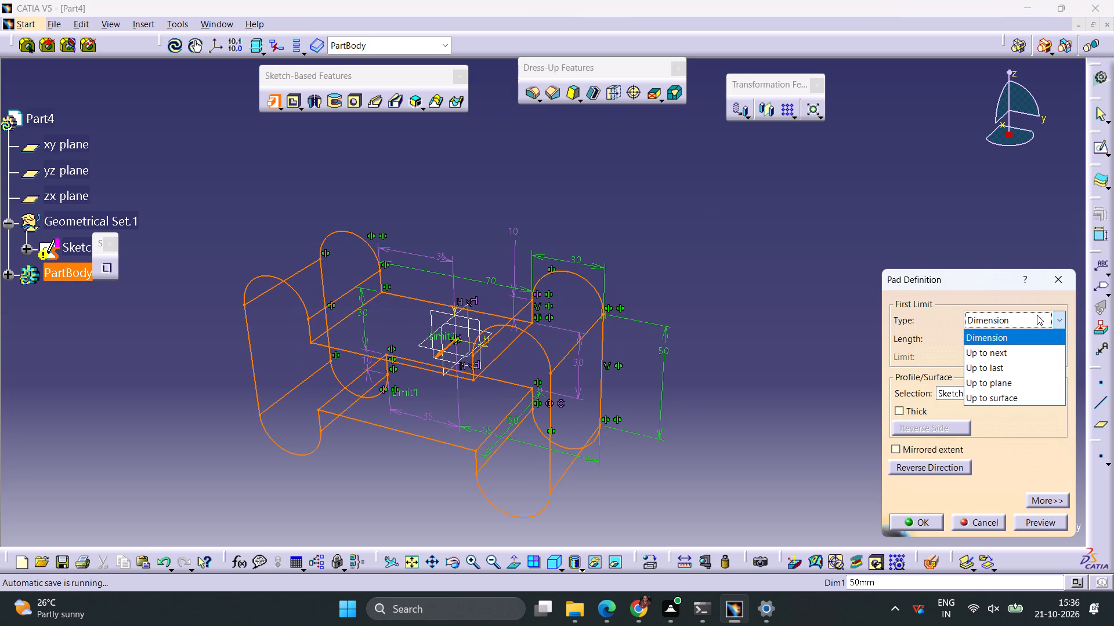
left_click(827, 341)
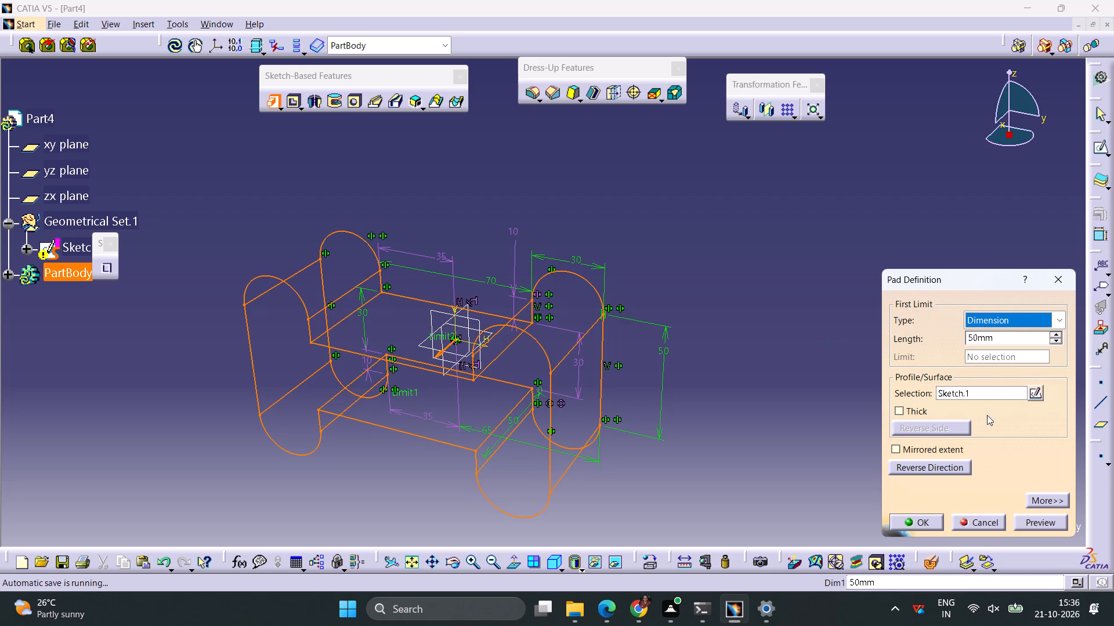
left_click(894, 451)
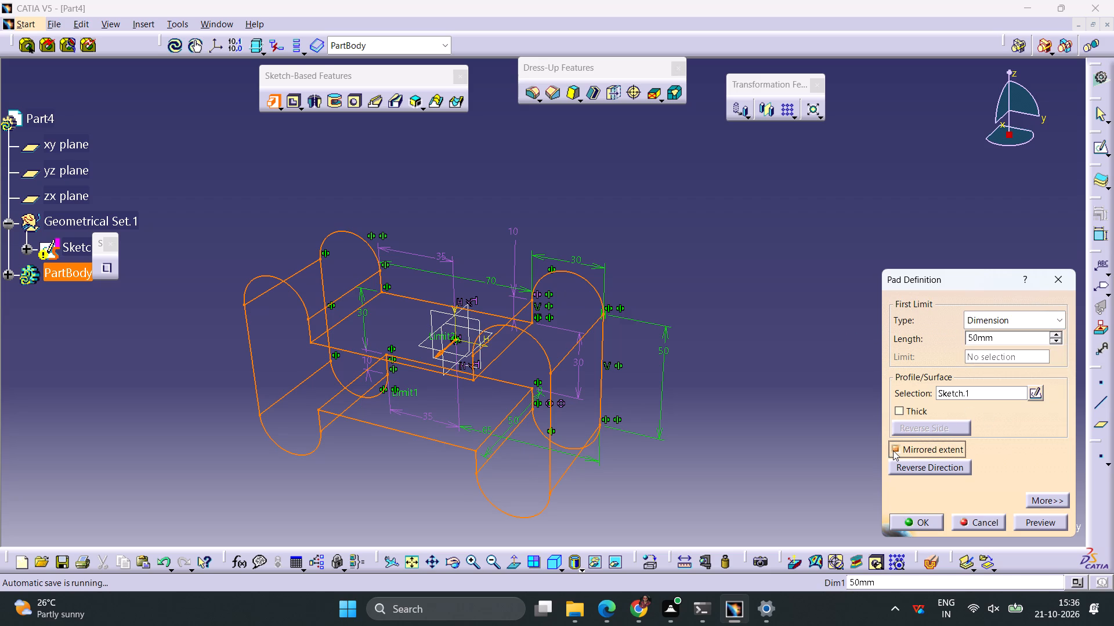
left_click_drag(1000, 336, 896, 353)
type("25")
key("Return")
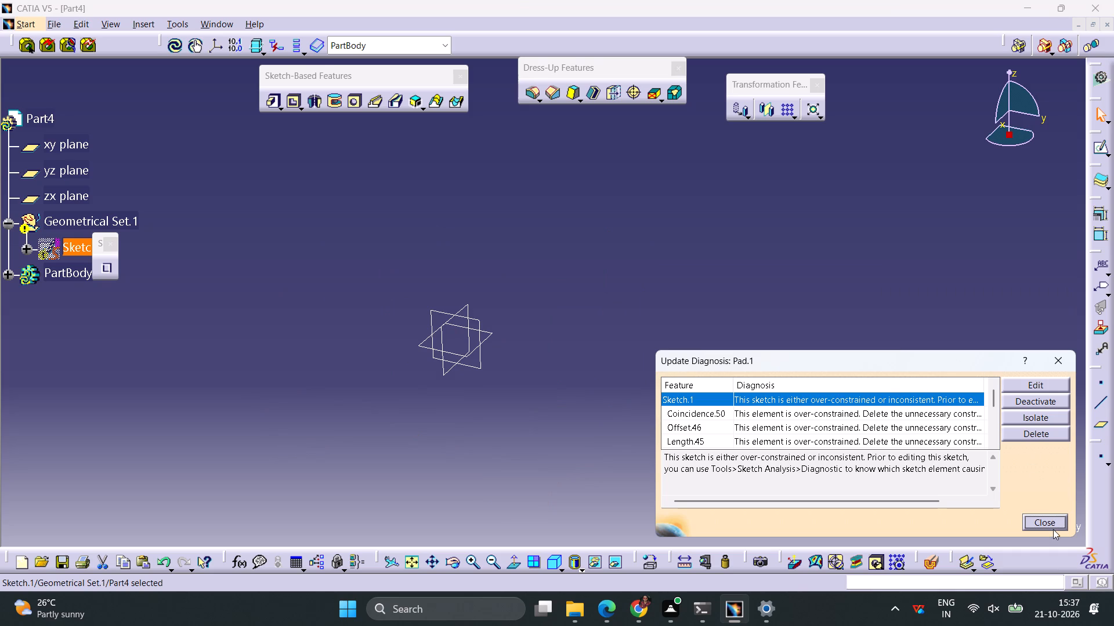
left_click(1047, 520)
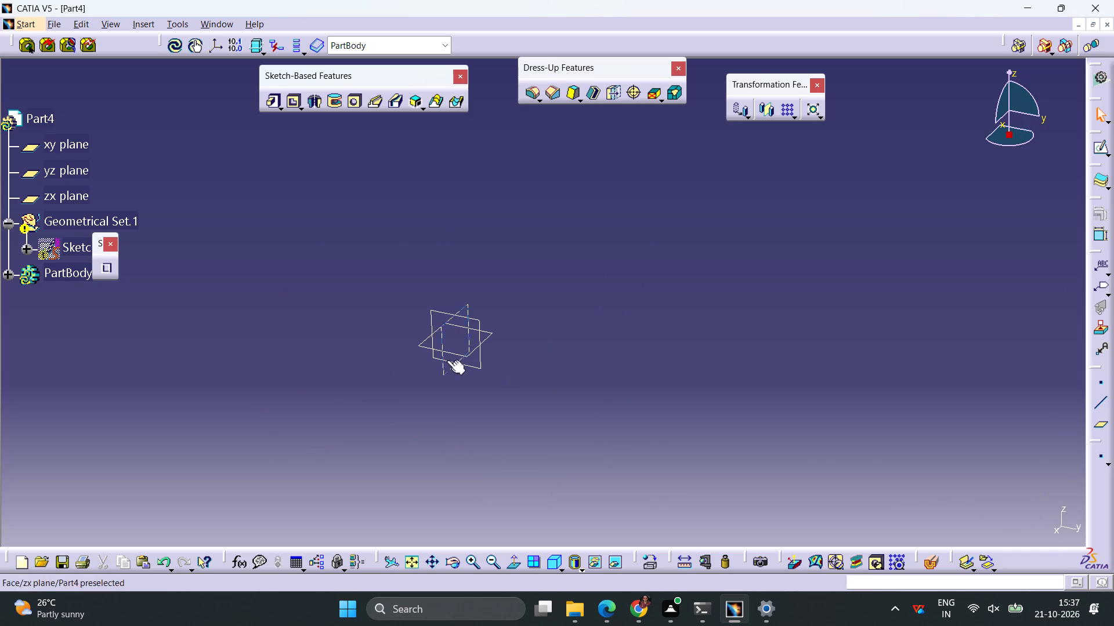
Reopen the base profile sketch, delete the redundant upper 10 mm and upper 35 mm dimensions, and exit the sketch.
double_click(70, 250)
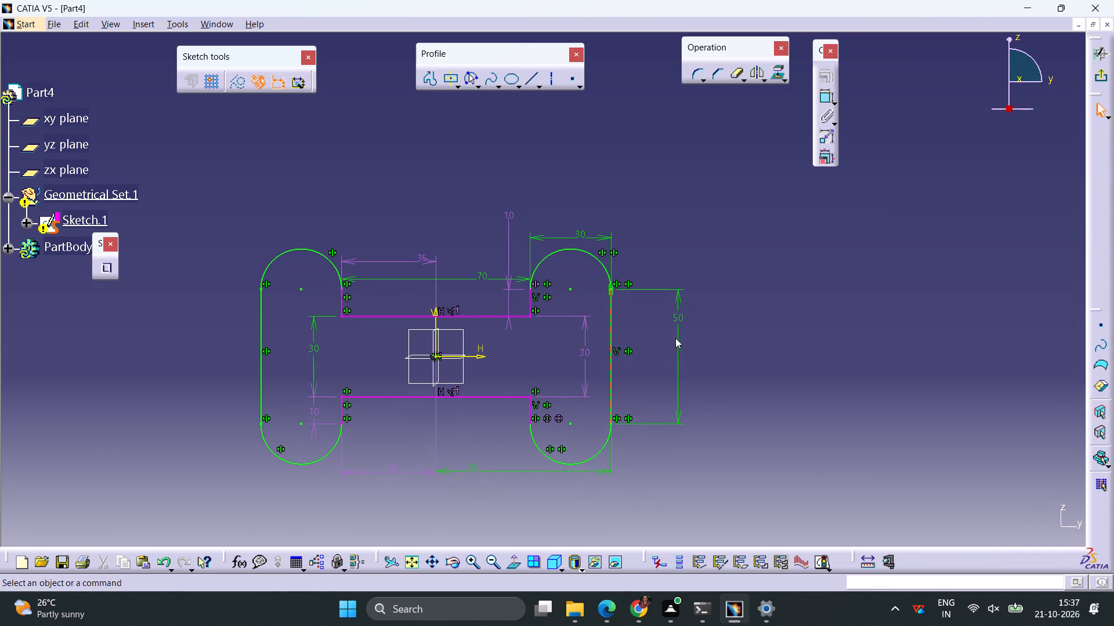
left_click(783, 228)
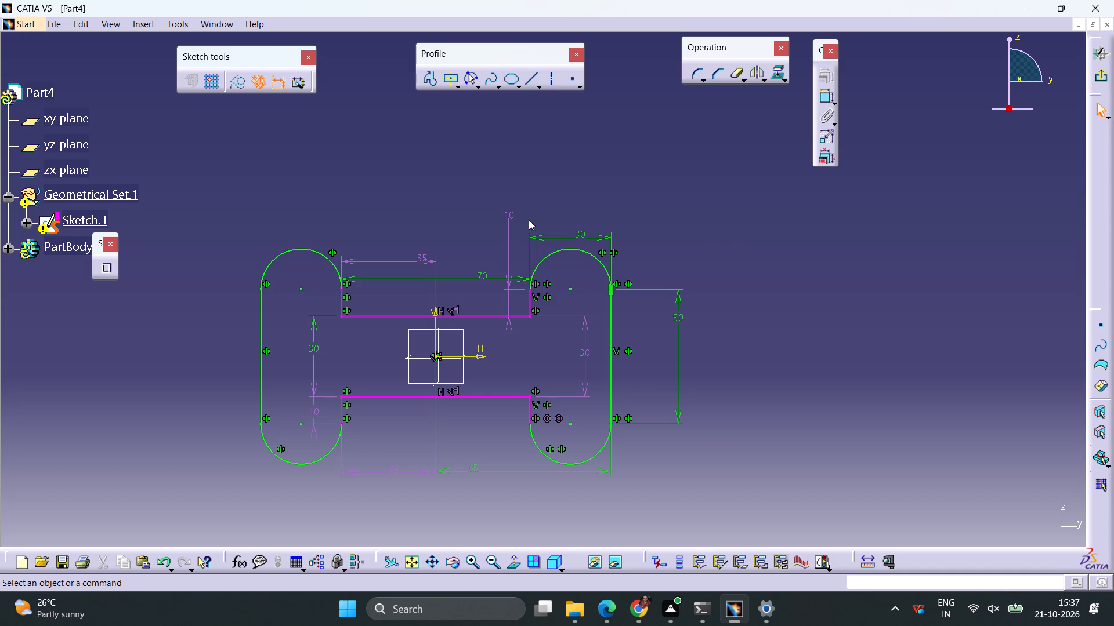
key("Delete")
left_click(507, 220)
key("Delete")
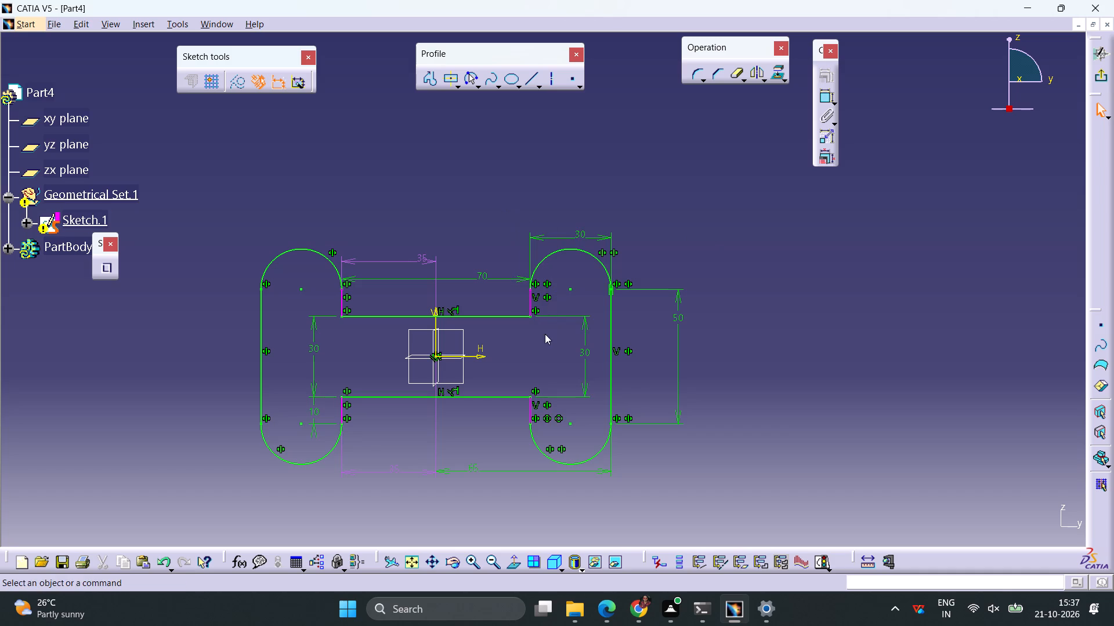
left_click(410, 263)
key("Delete")
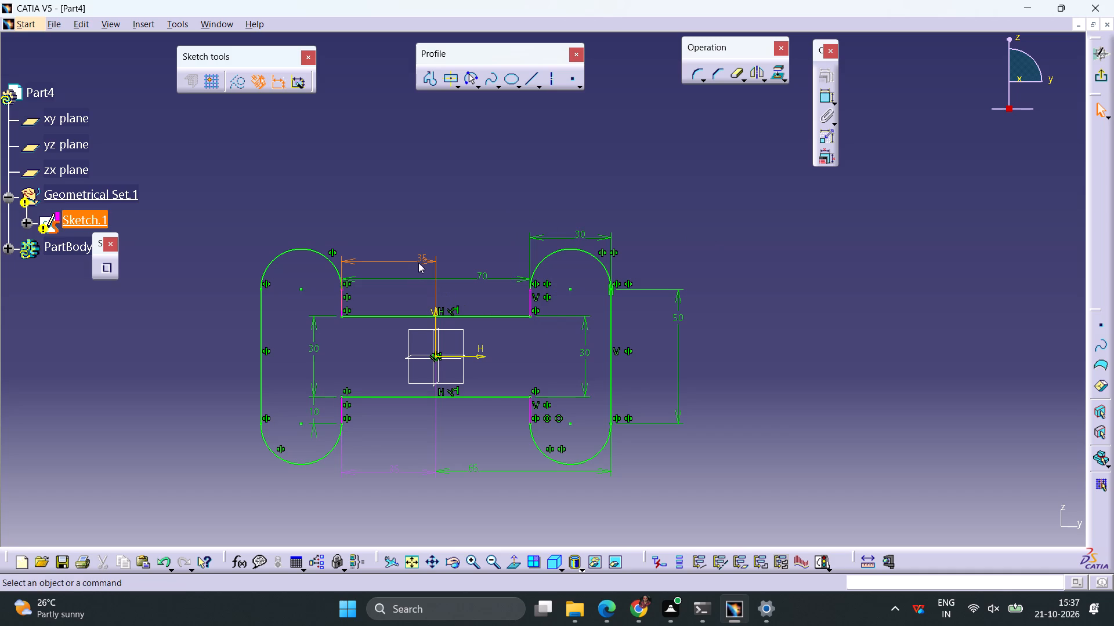
left_click(1104, 74)
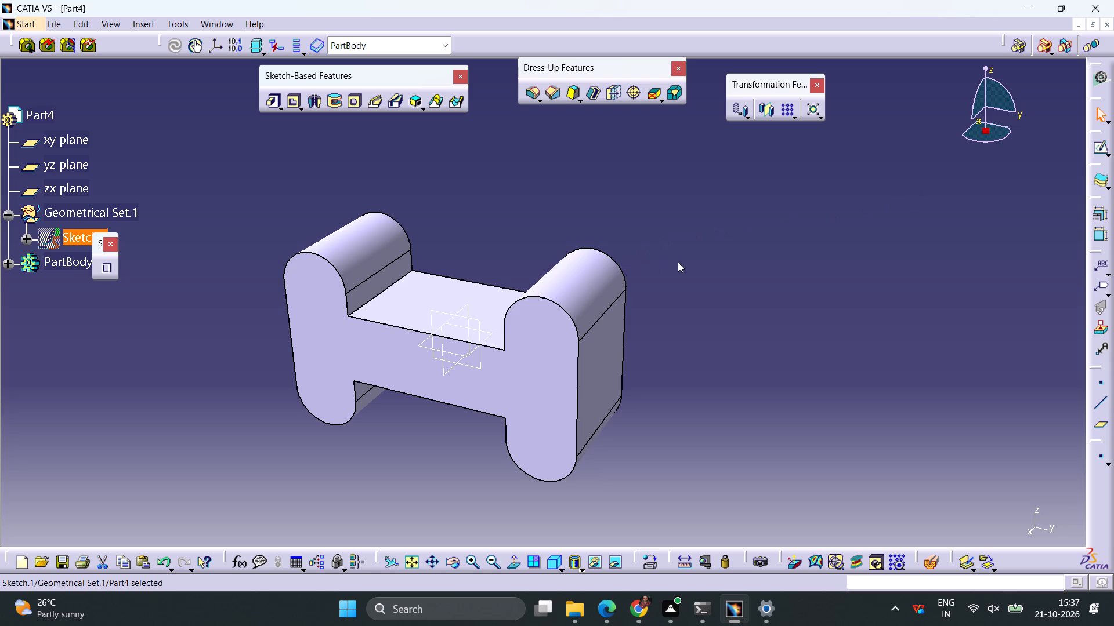
Reopen the pad's definition to review its length and mirrored extent settings.
double_click(551, 346)
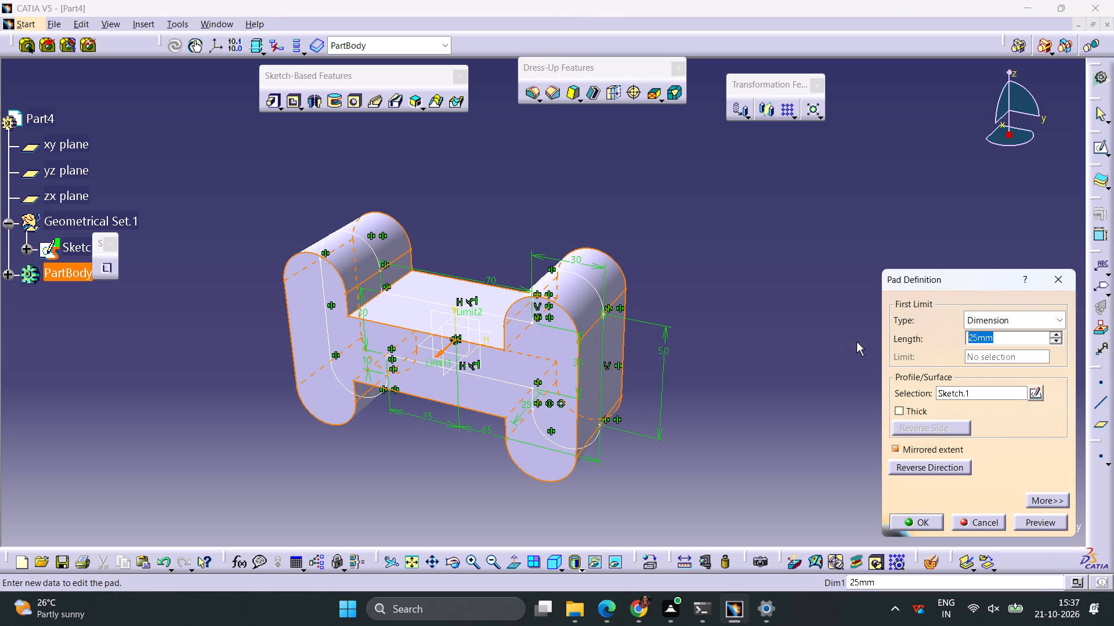
middle_click_drag(856, 342, 852, 318)
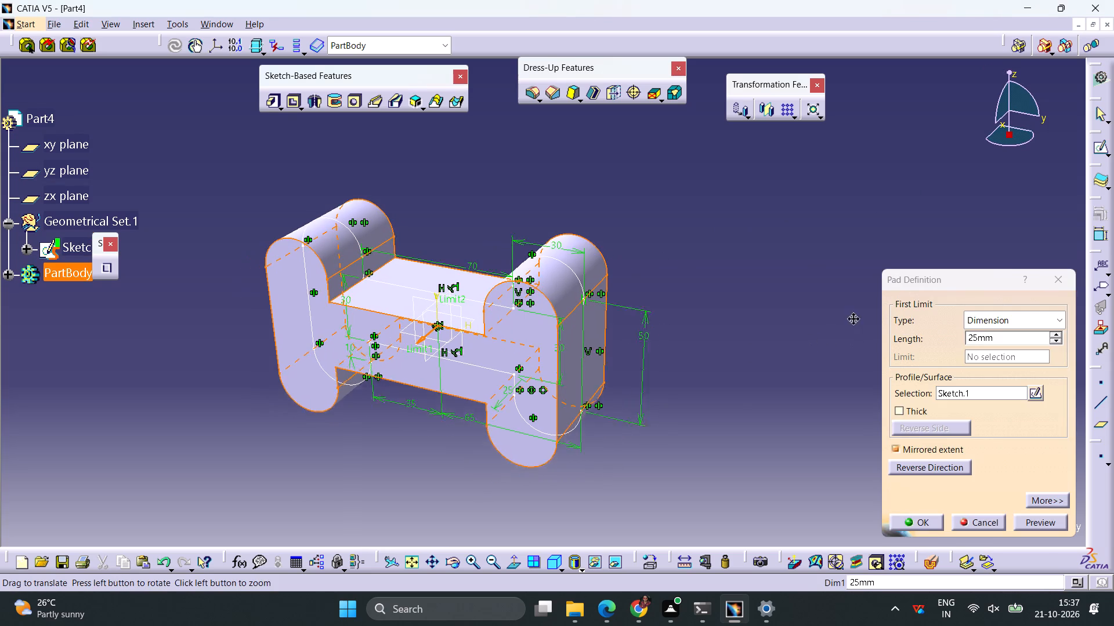
middle_click_drag(852, 318, 776, 340)
right_click_drag(866, 309, 776, 340)
left_click(923, 524)
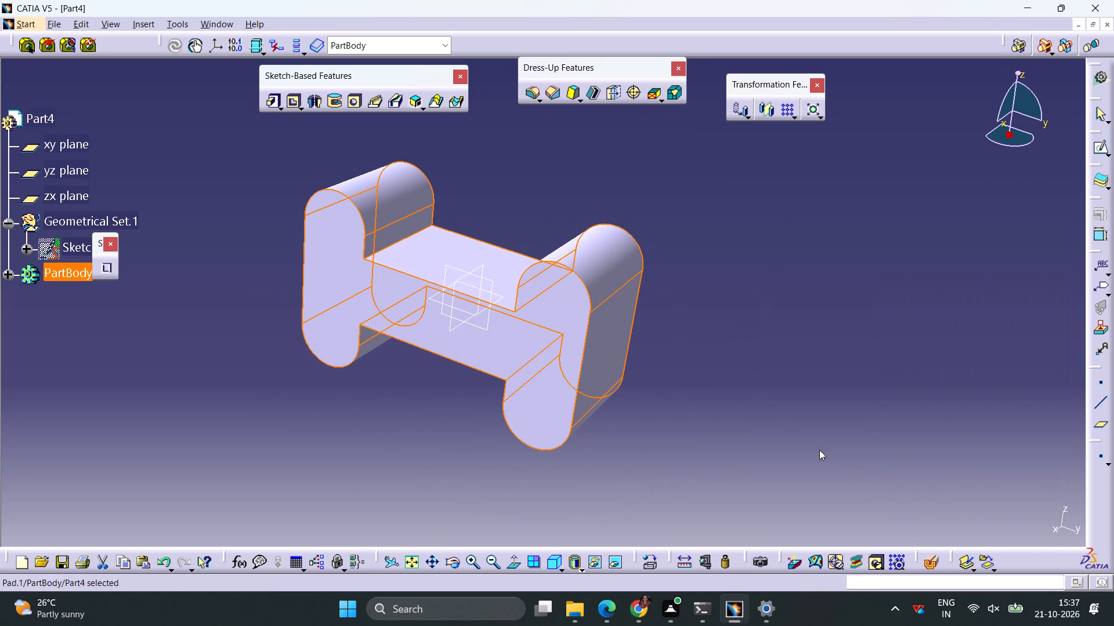
left_click(780, 343)
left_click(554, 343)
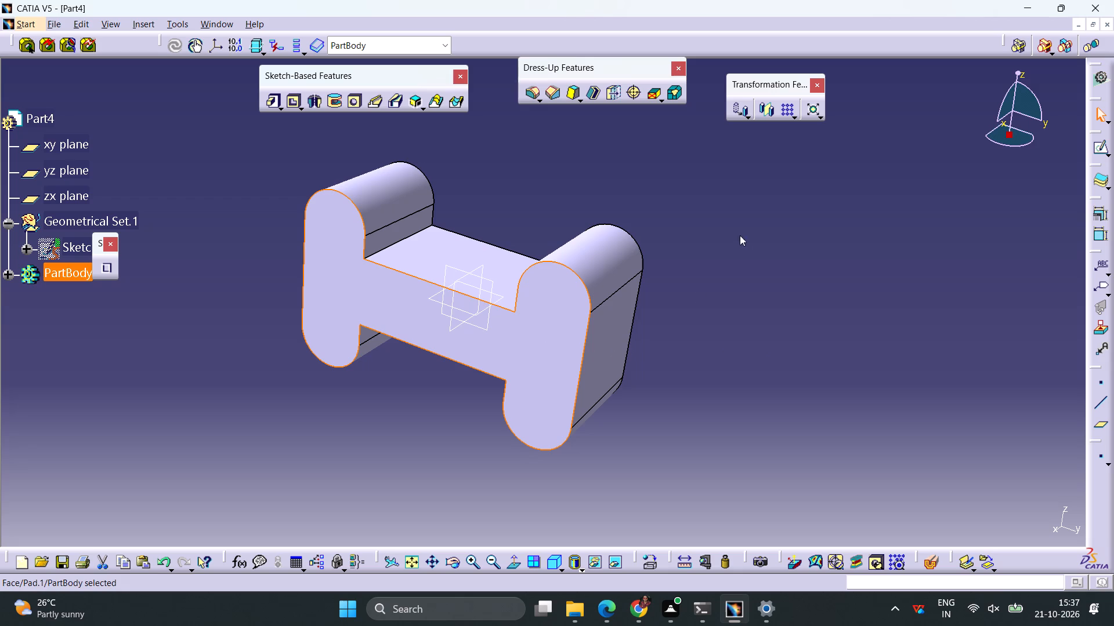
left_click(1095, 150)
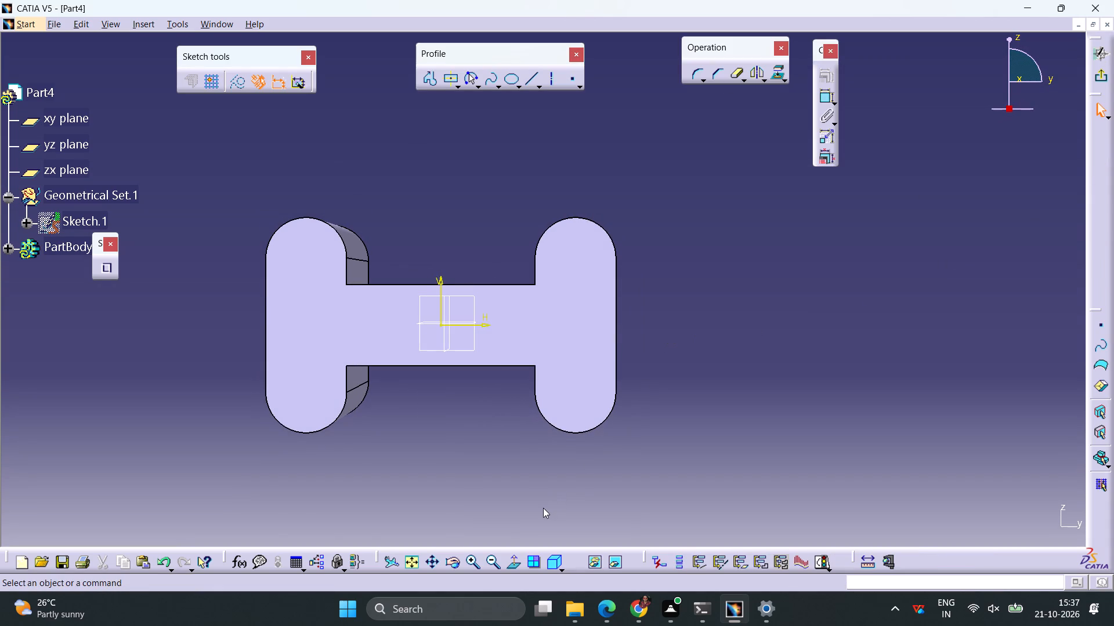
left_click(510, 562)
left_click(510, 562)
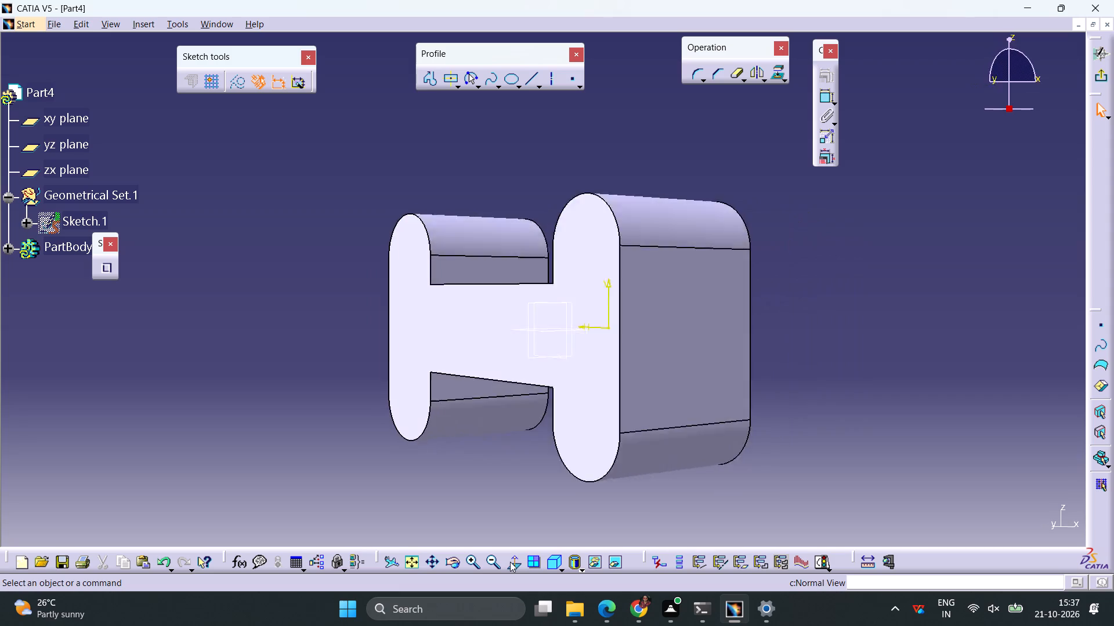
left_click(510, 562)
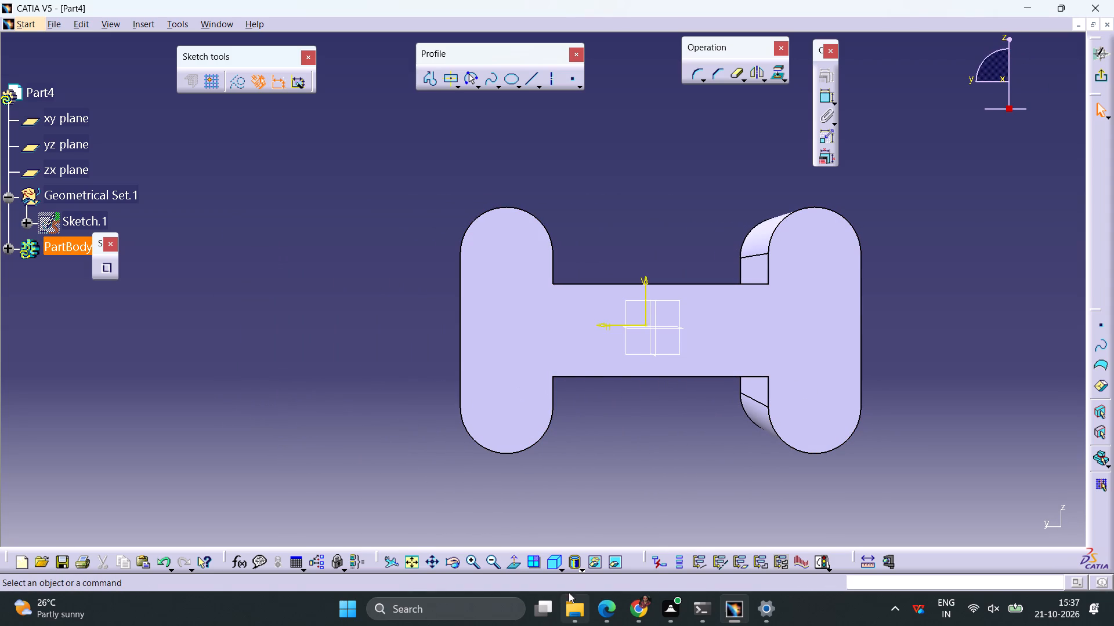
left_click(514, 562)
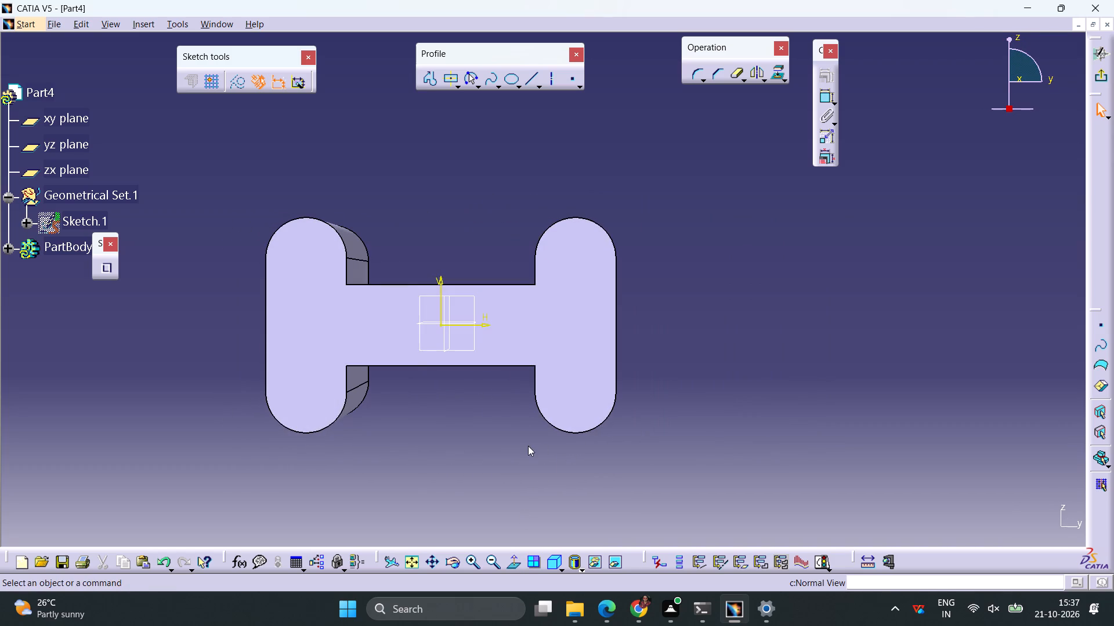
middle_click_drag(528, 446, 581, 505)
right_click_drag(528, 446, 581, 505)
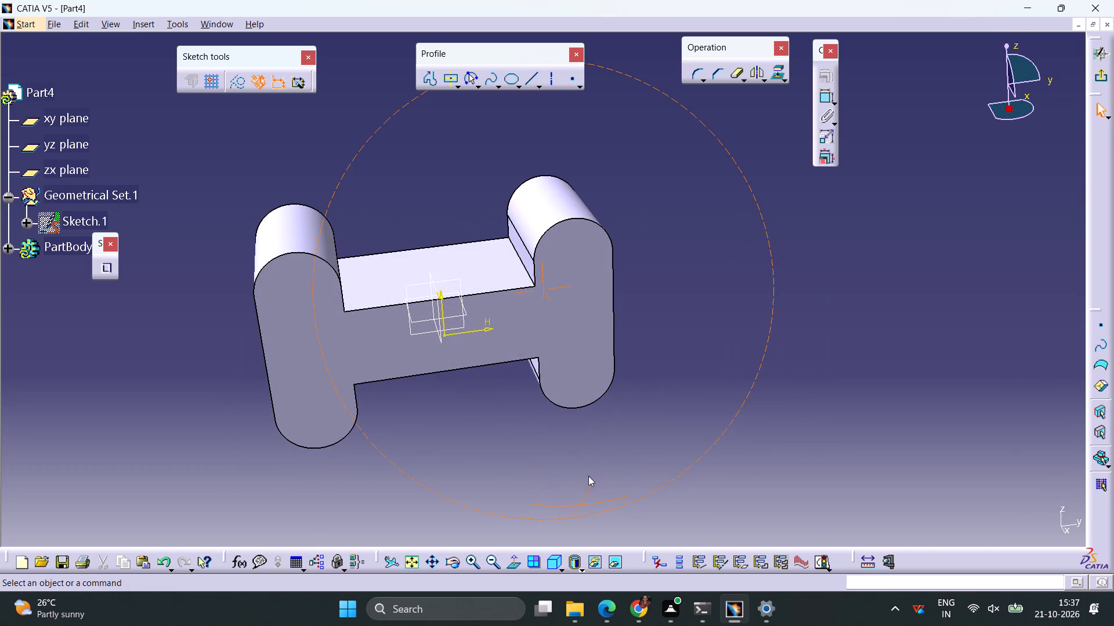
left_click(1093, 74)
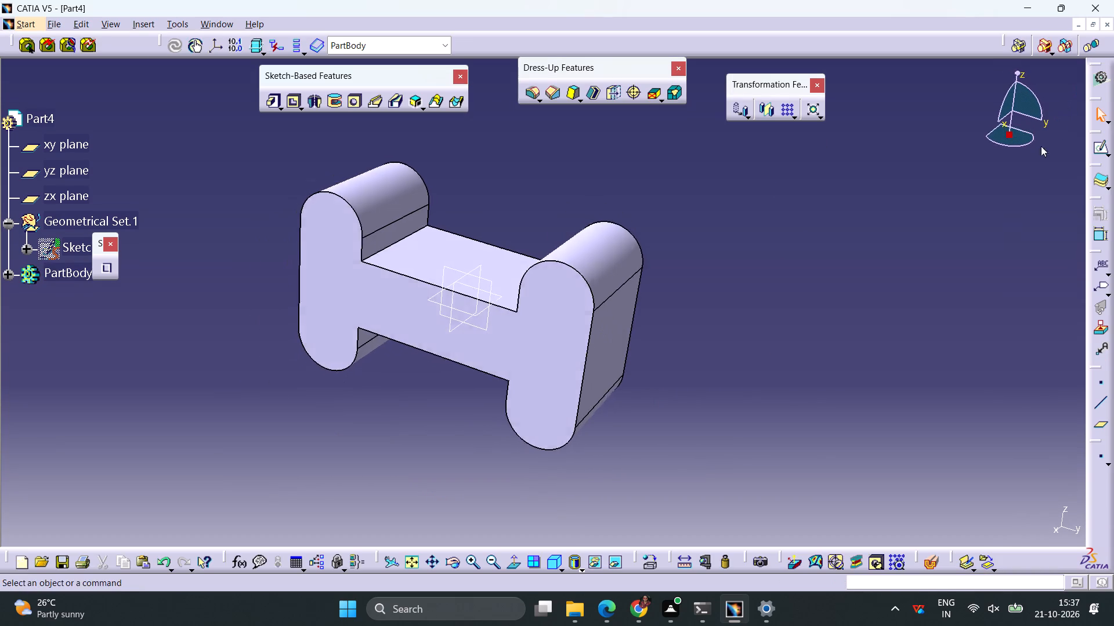
Open a new sketch on the yz plane of the padded base body.
left_click(489, 283)
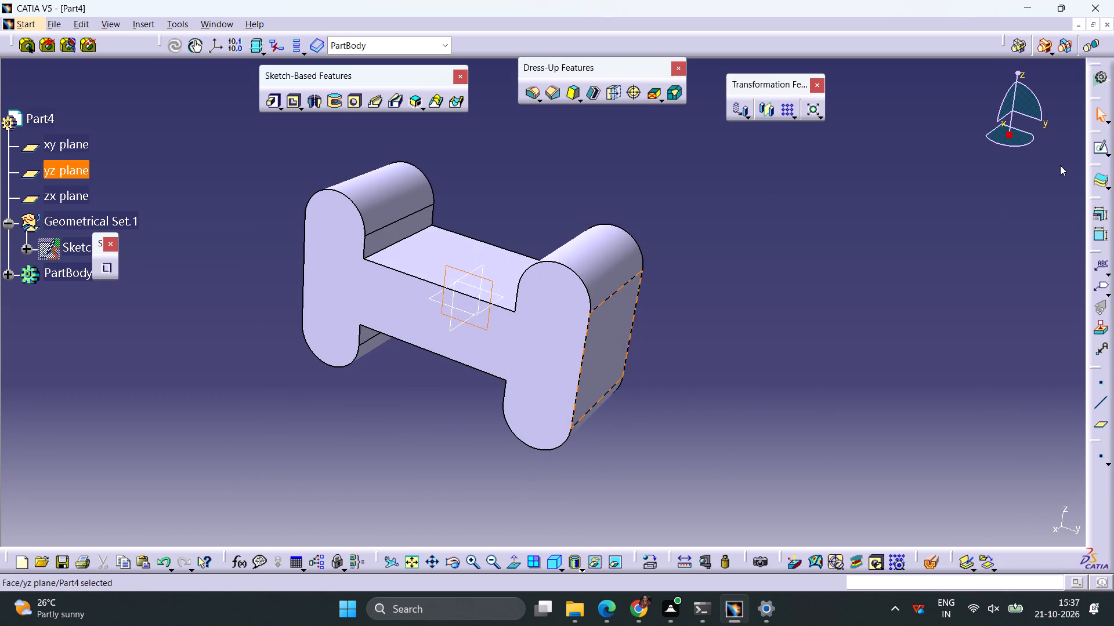
left_click(1097, 149)
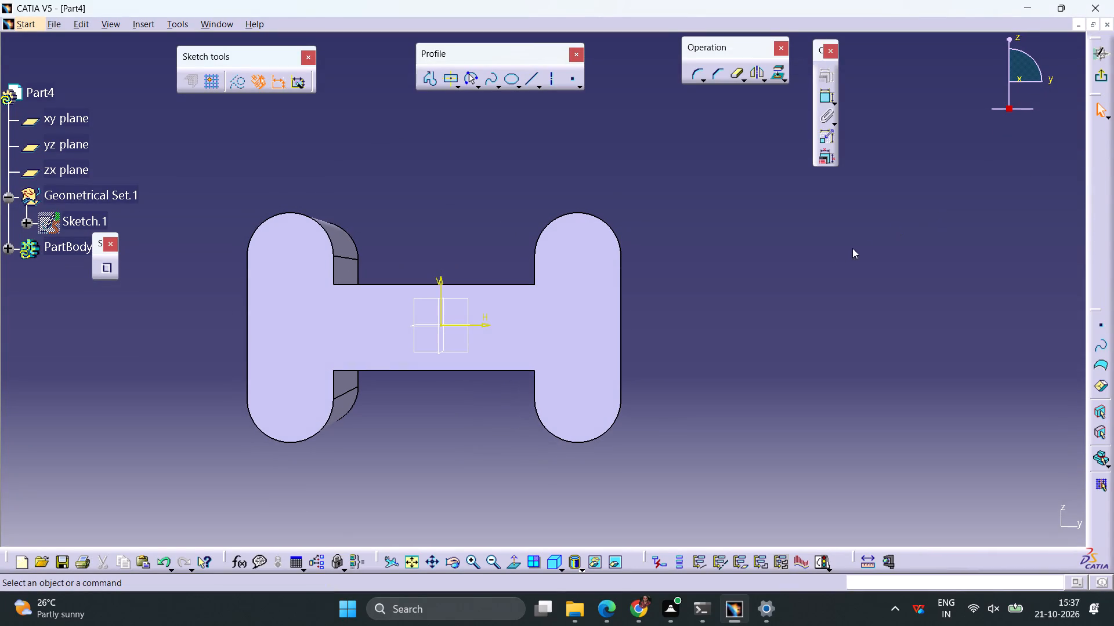
middle_click_drag(700, 284, 710, 292)
right_click_drag(700, 284, 710, 292)
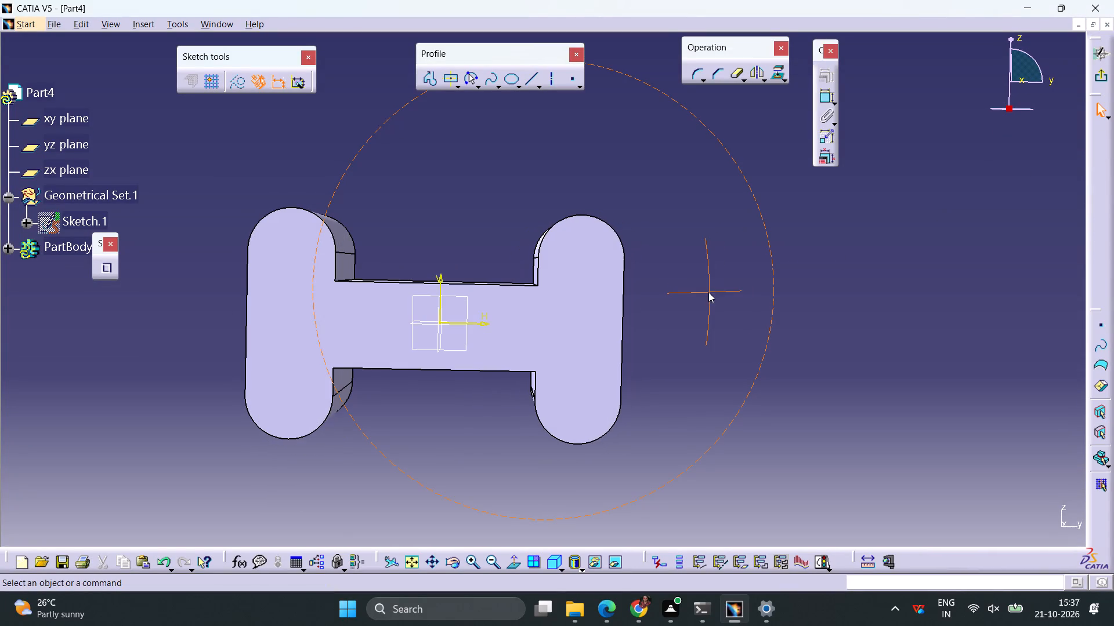
left_click(508, 559)
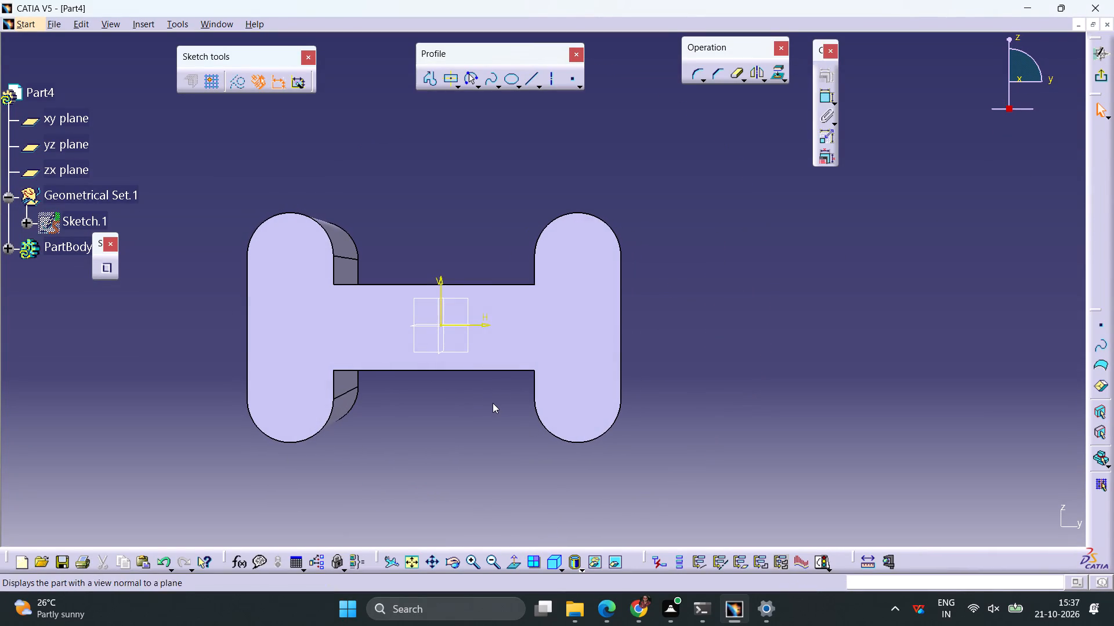
middle_click_drag(493, 403, 712, 398)
scroll(713, 398, "up", 1)
middle_click_drag(713, 398, 630, 398)
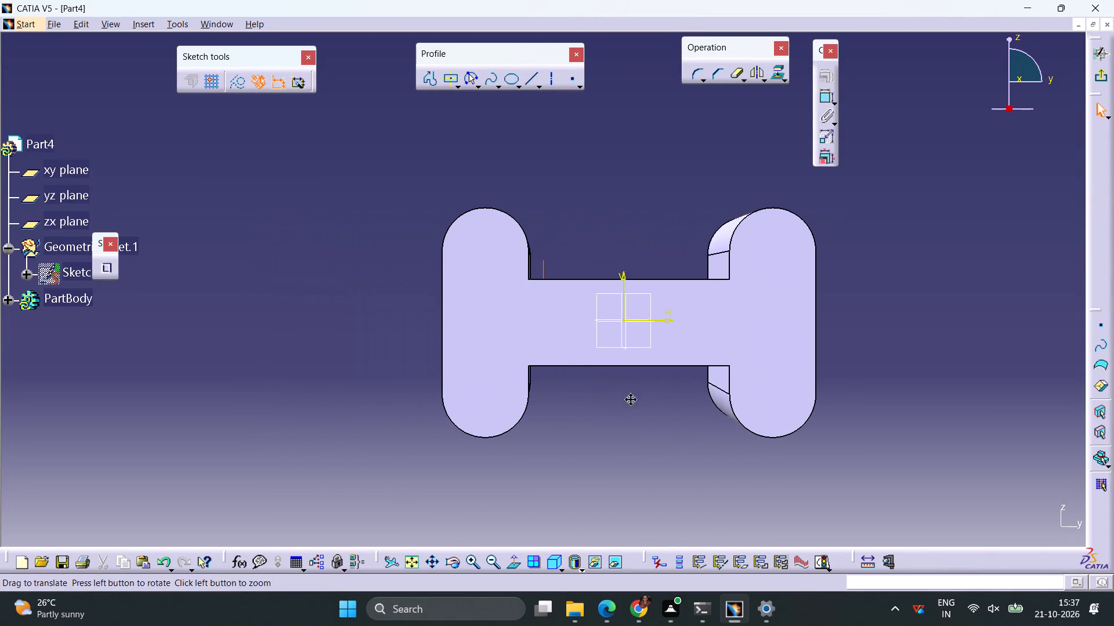
middle_click_drag(630, 398, 756, 388)
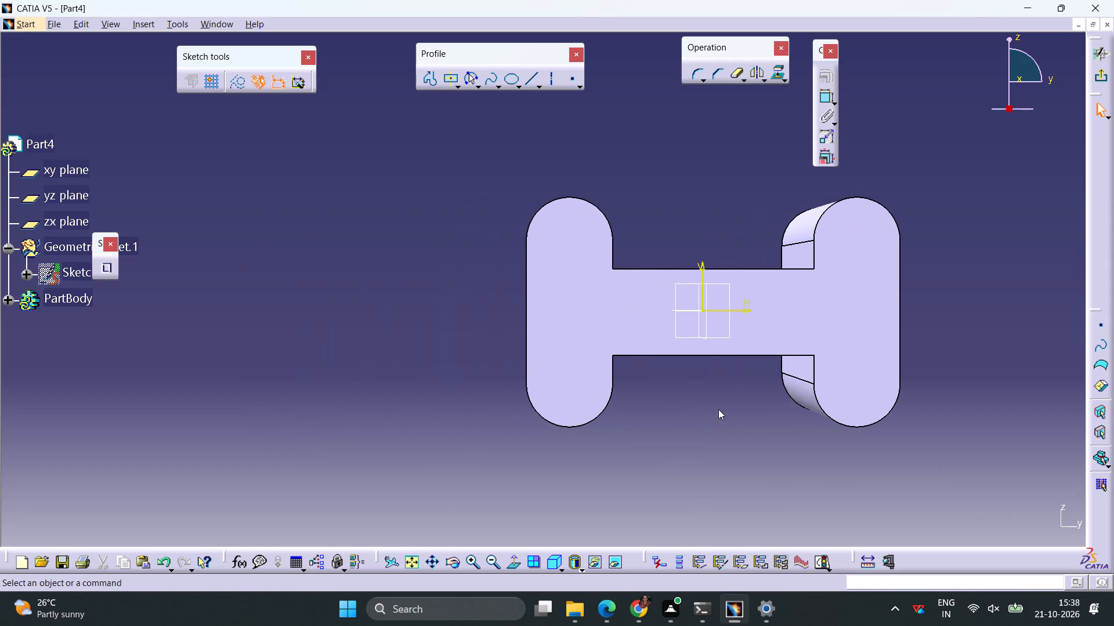
left_click(513, 566)
left_click(515, 566)
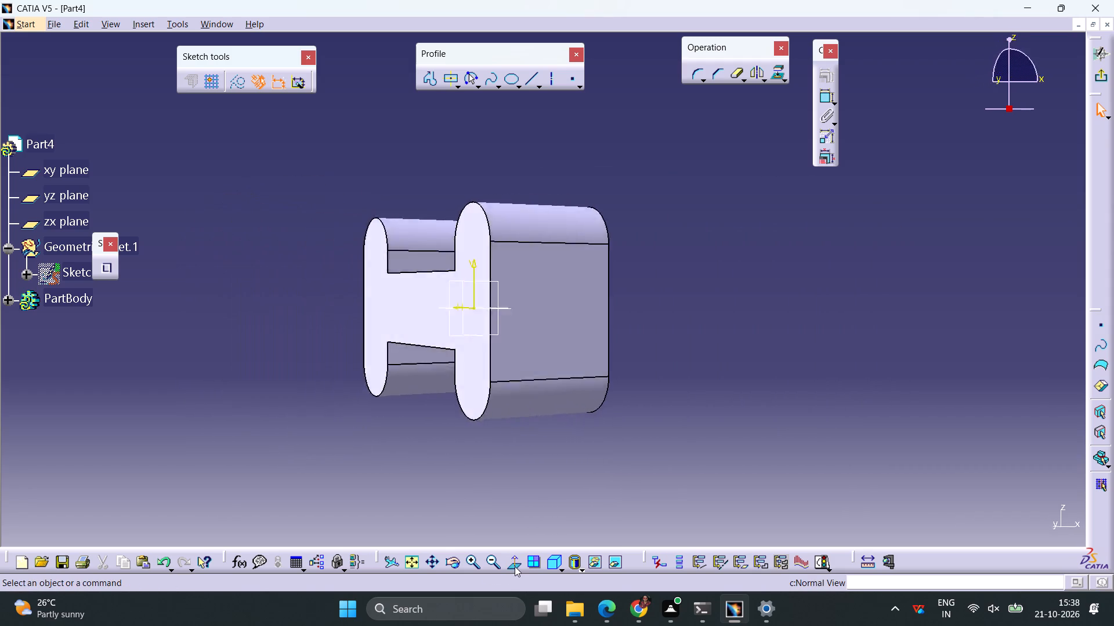
left_click(561, 566)
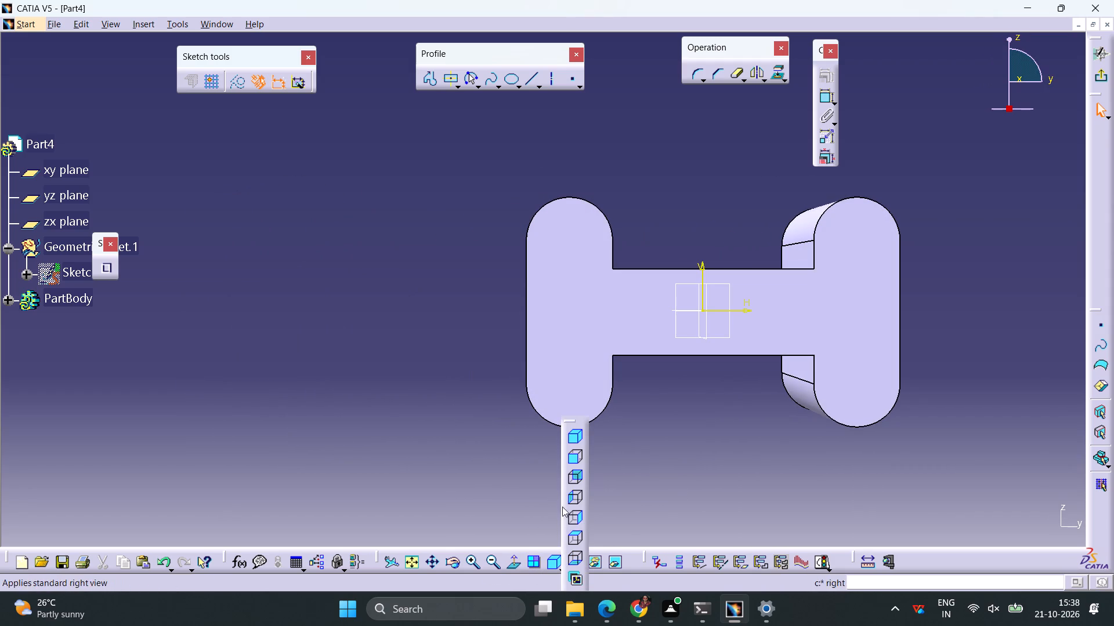
left_click(576, 458)
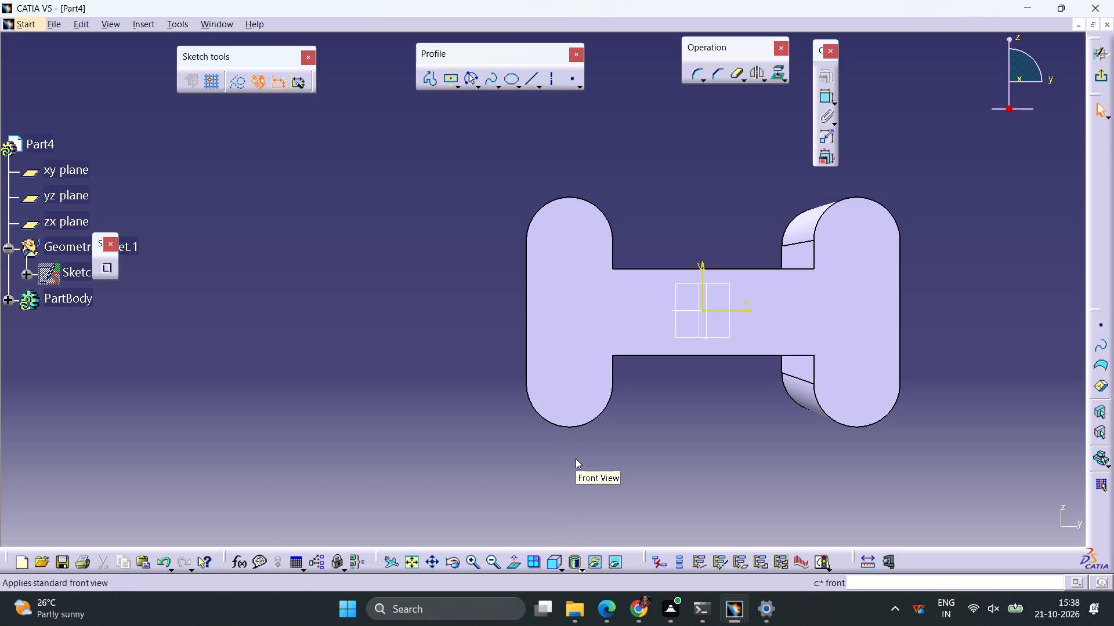
left_click(513, 564)
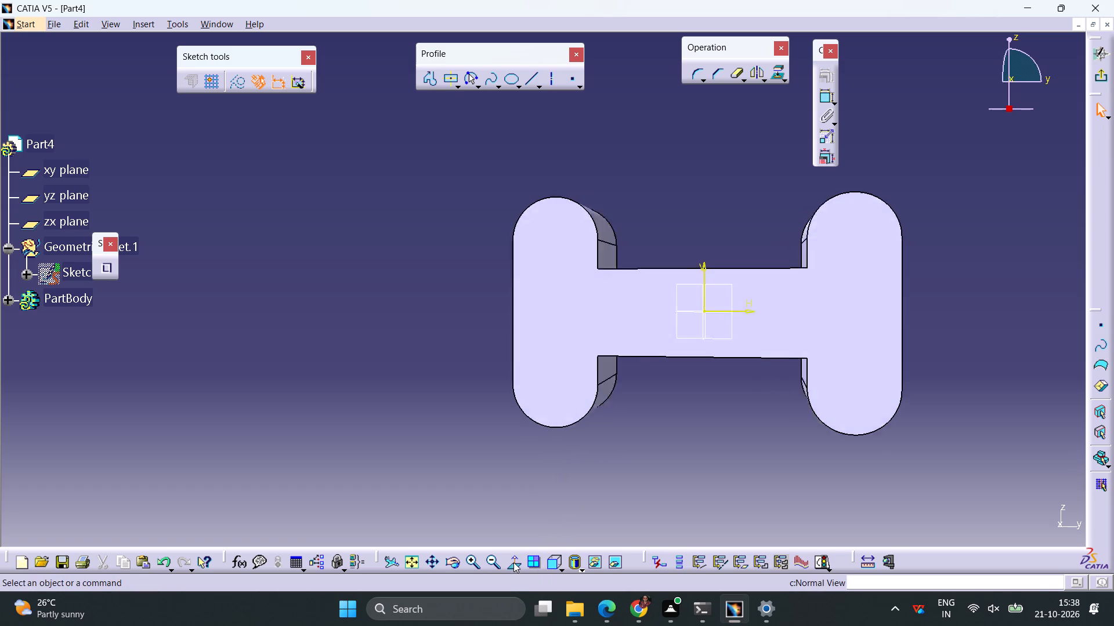
left_click(513, 562)
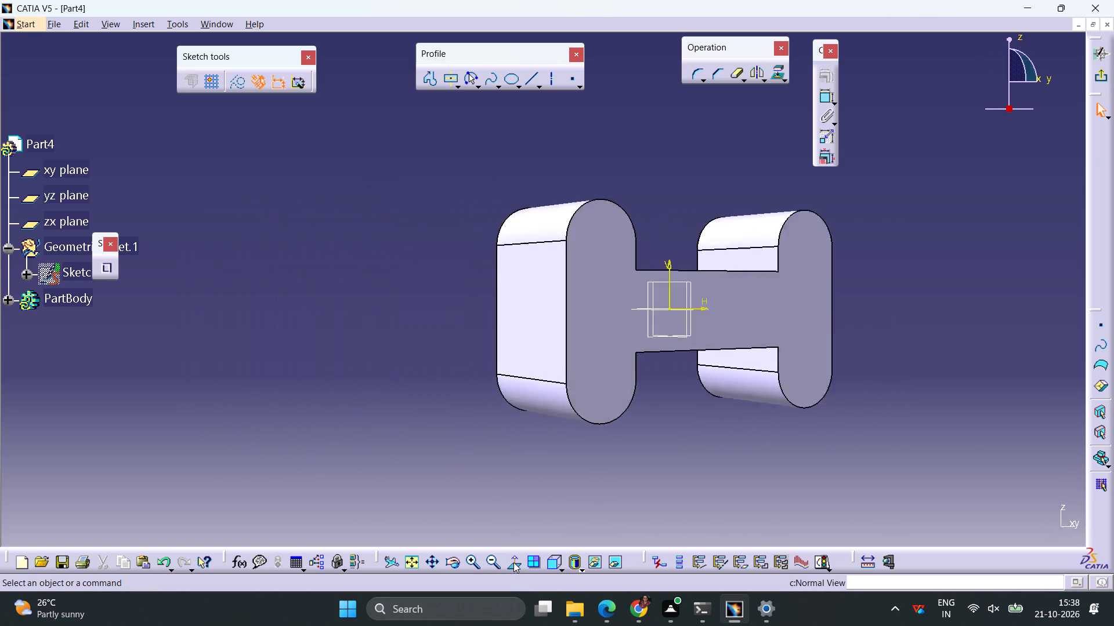
middle_click_drag(699, 431, 583, 419)
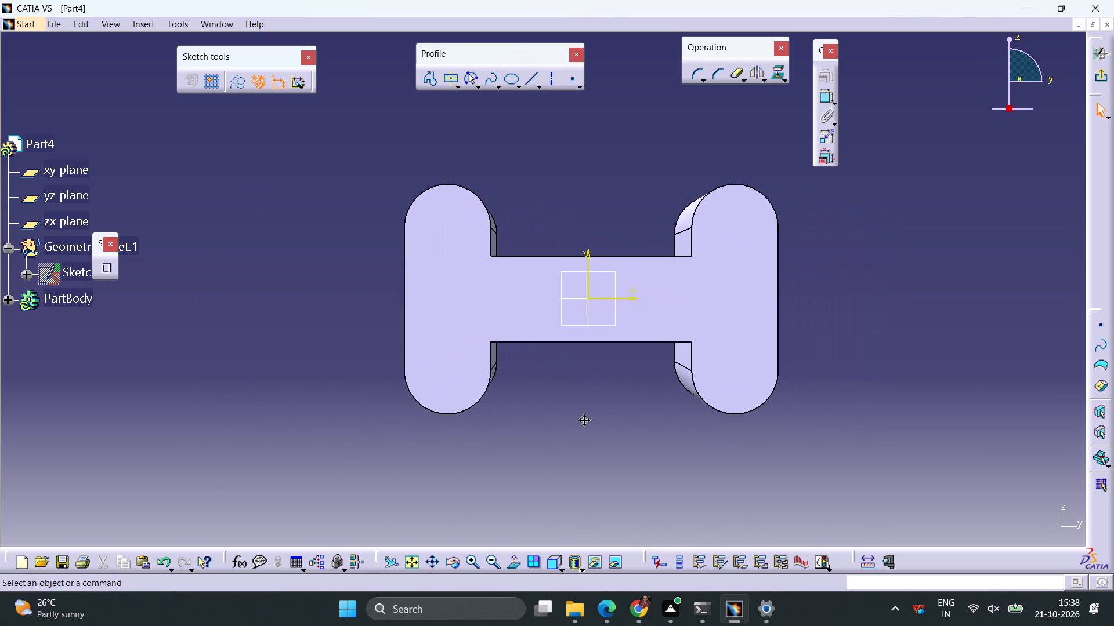
middle_click_drag(583, 419, 580, 419)
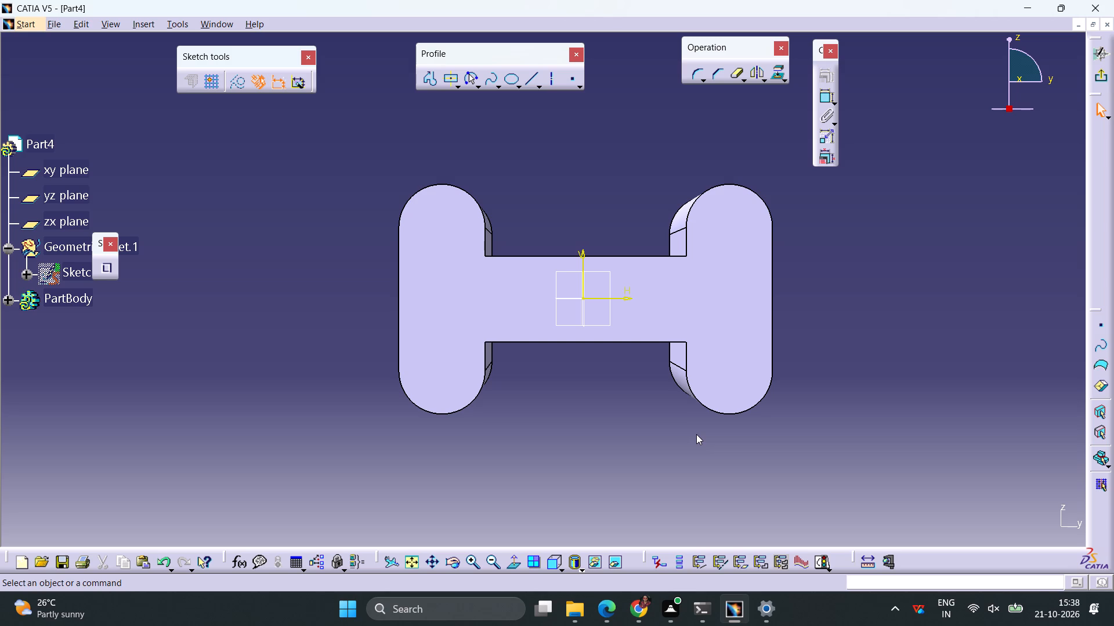
Draw a centered rectangle at the sketch origin, about 50 mm wide and 11 mm high.
left_click(448, 81)
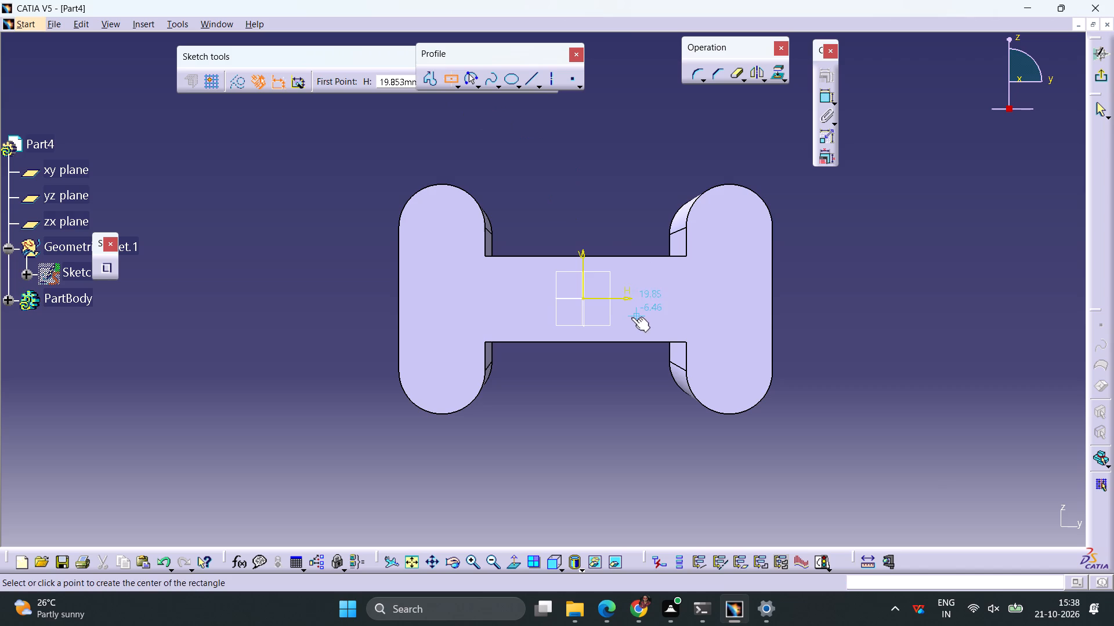
left_click(583, 300)
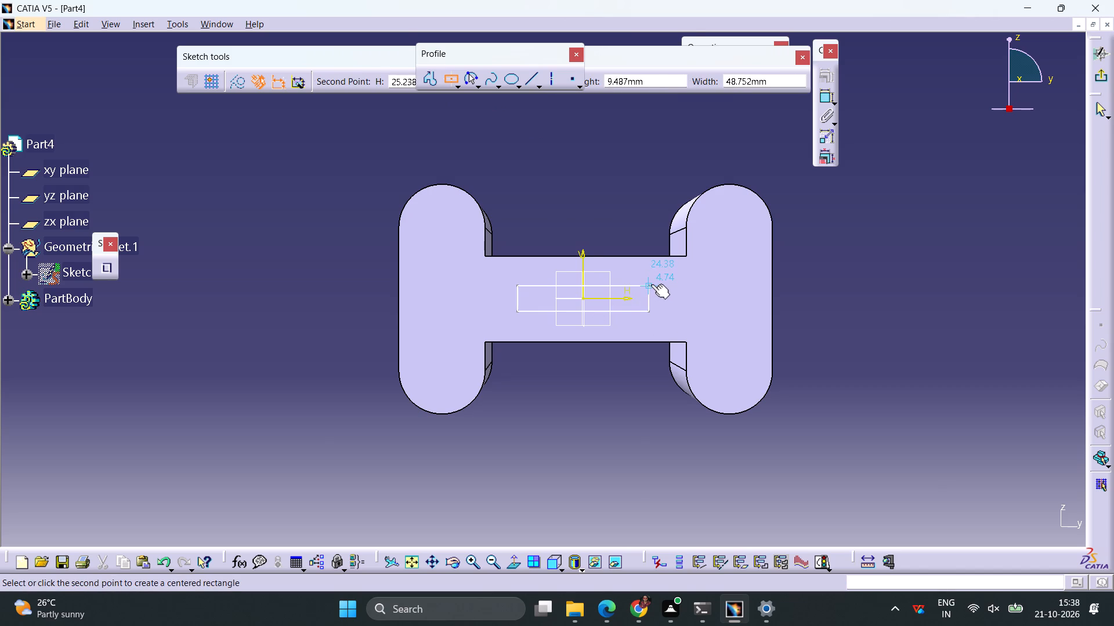
left_click(651, 284)
left_click(947, 226)
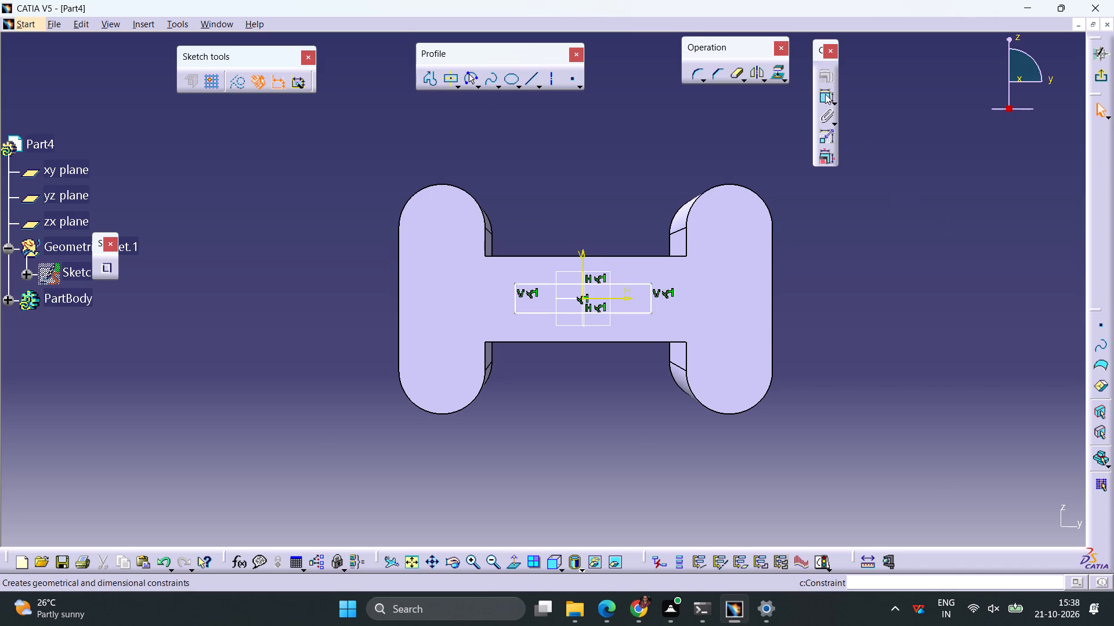
Dimension the centered rectangle with a height of 20 mm and a width of 40 mm.
left_click(823, 94)
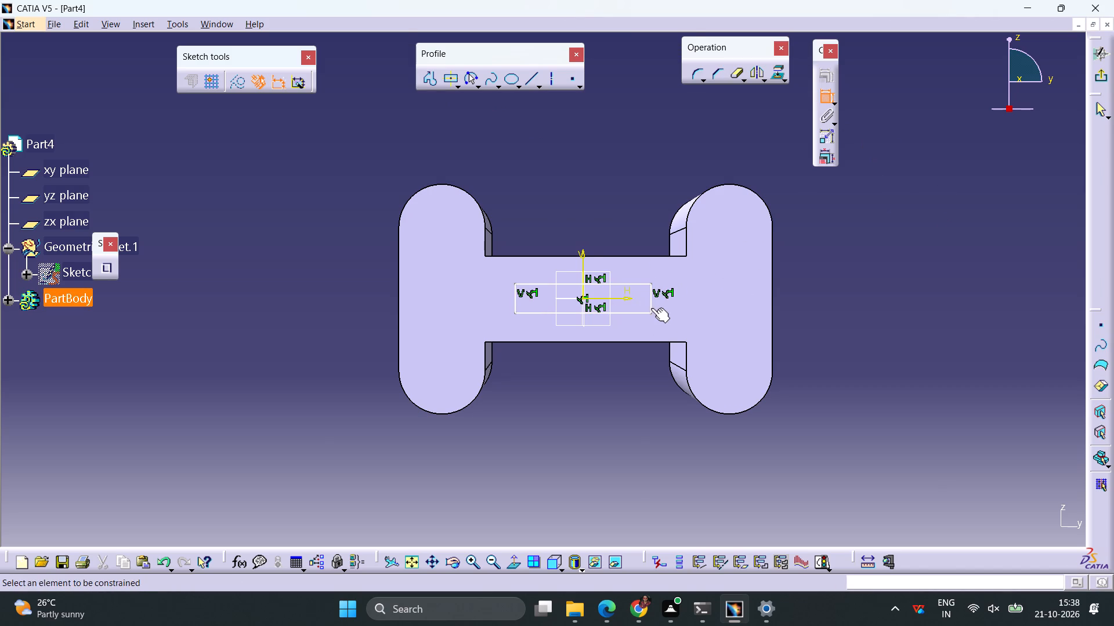
left_click(651, 308)
left_click(681, 308)
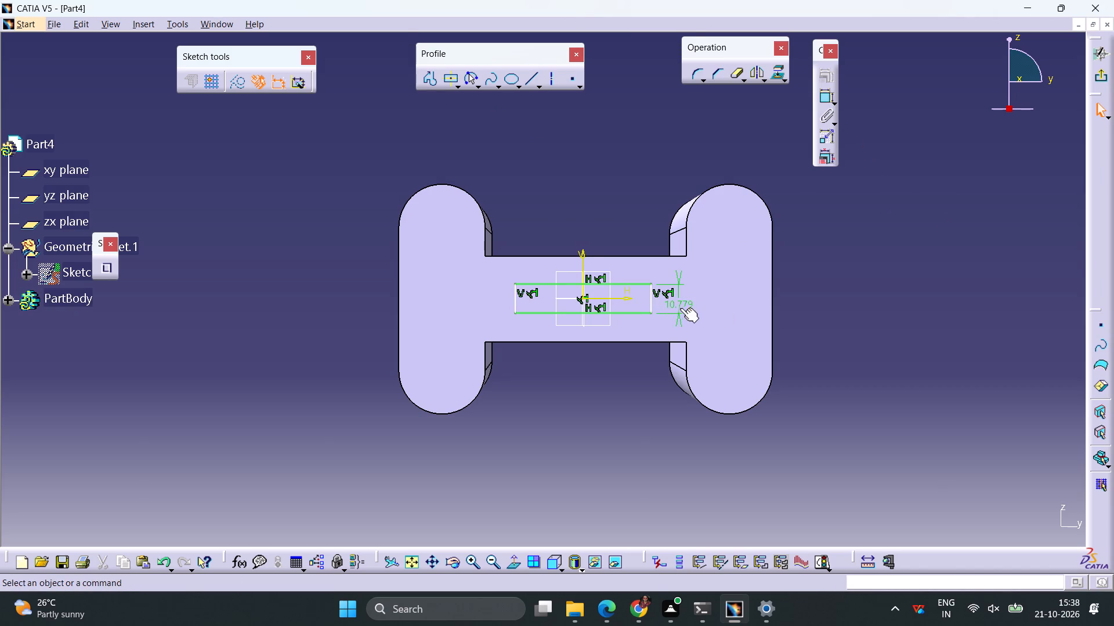
double_click(680, 305)
type("20")
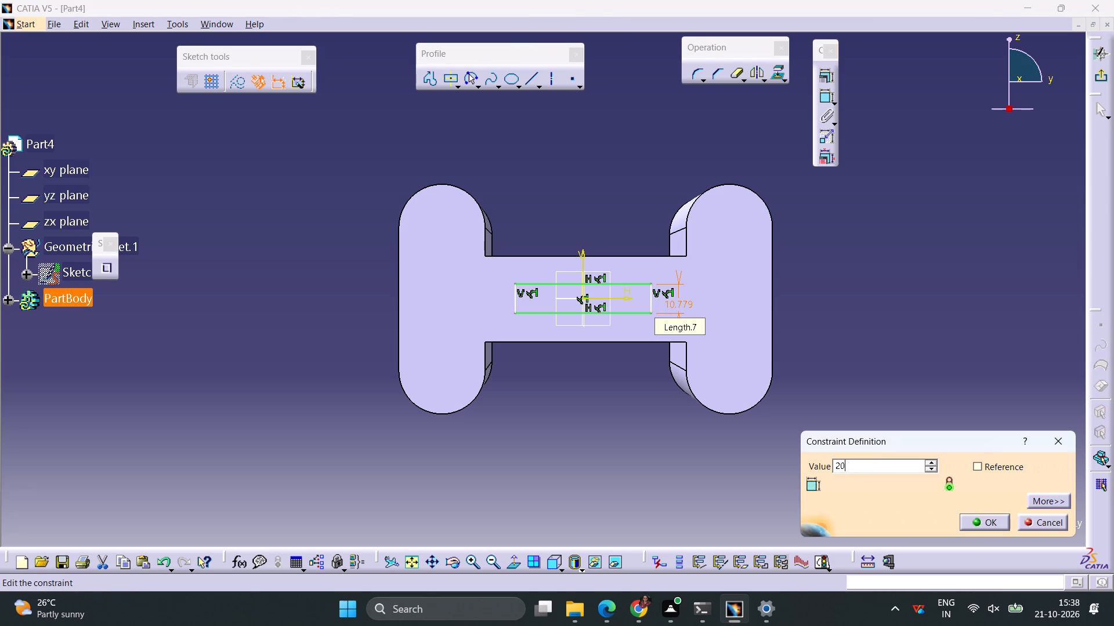
key("Return")
left_click(607, 325)
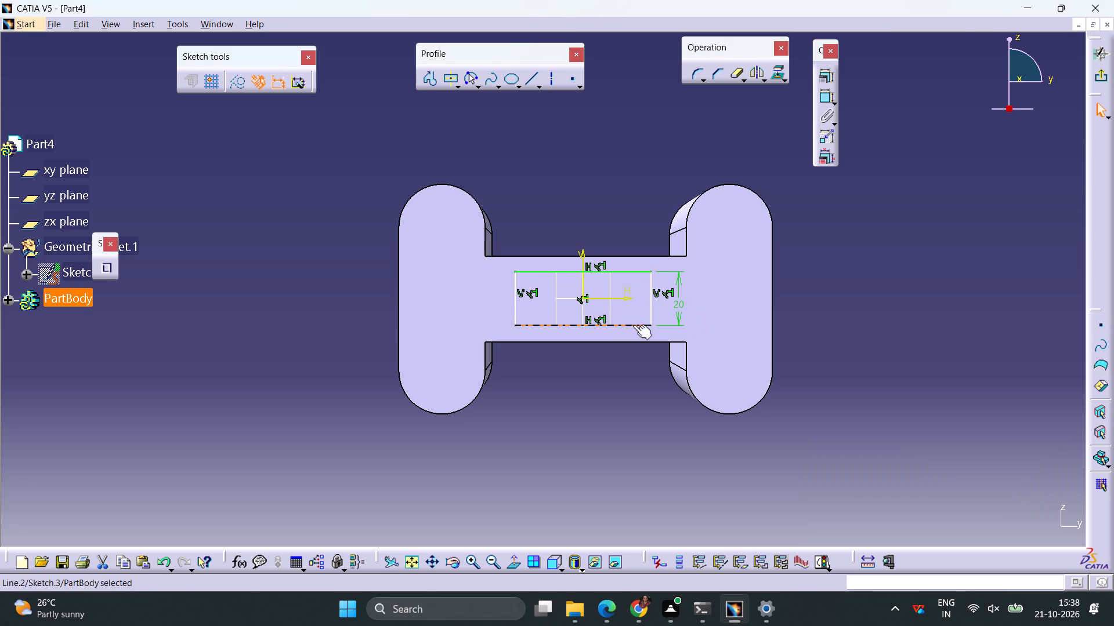
left_click(821, 99)
left_click(614, 380)
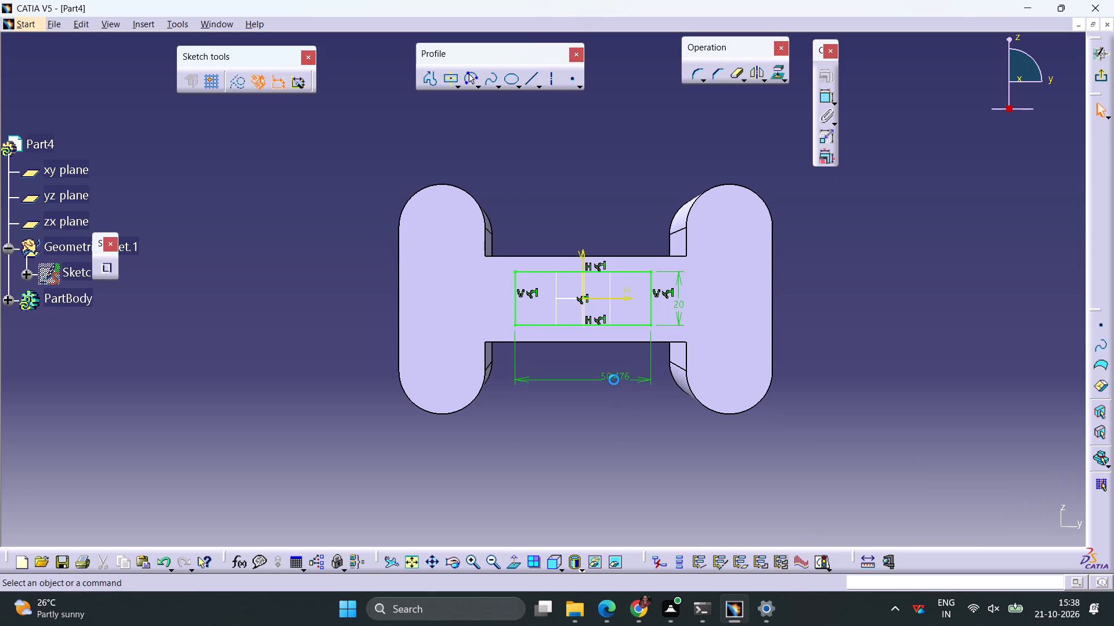
double_click(614, 376)
type("40")
key("Return")
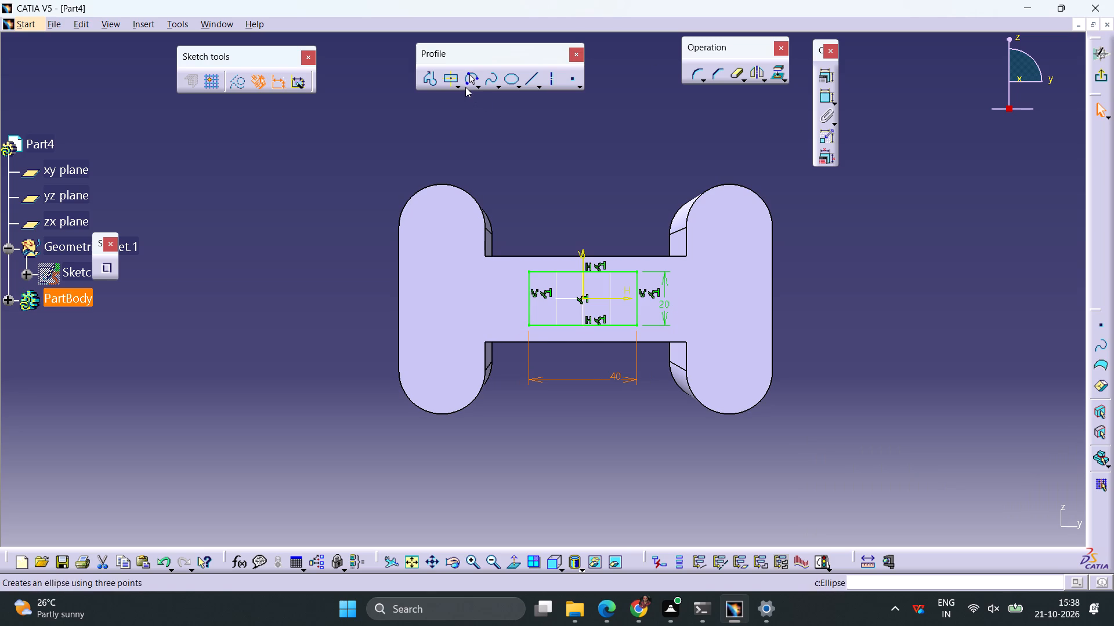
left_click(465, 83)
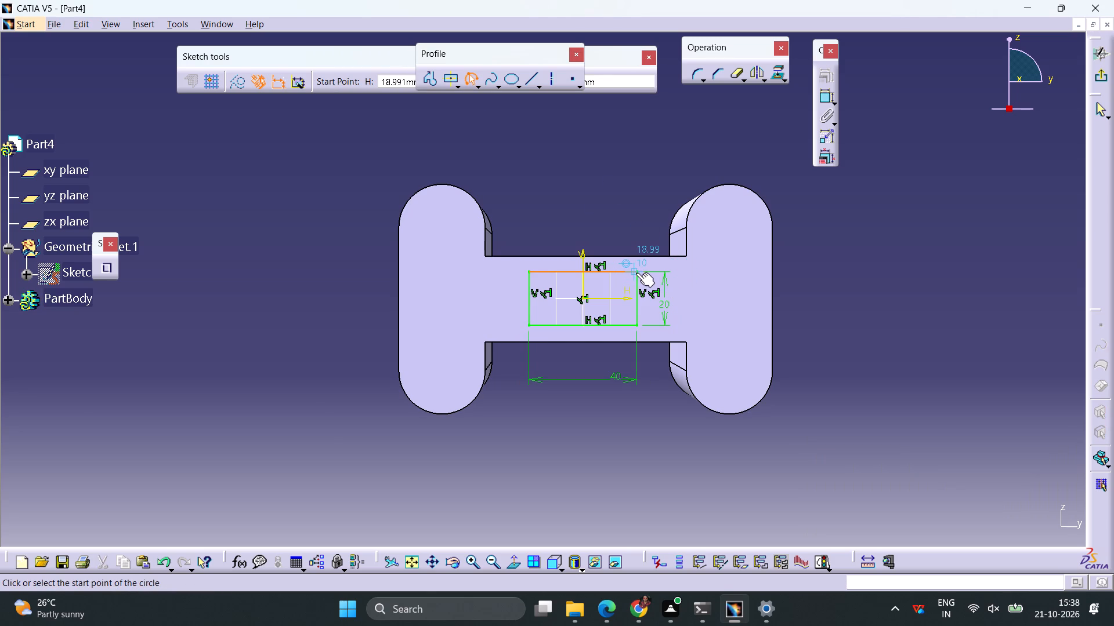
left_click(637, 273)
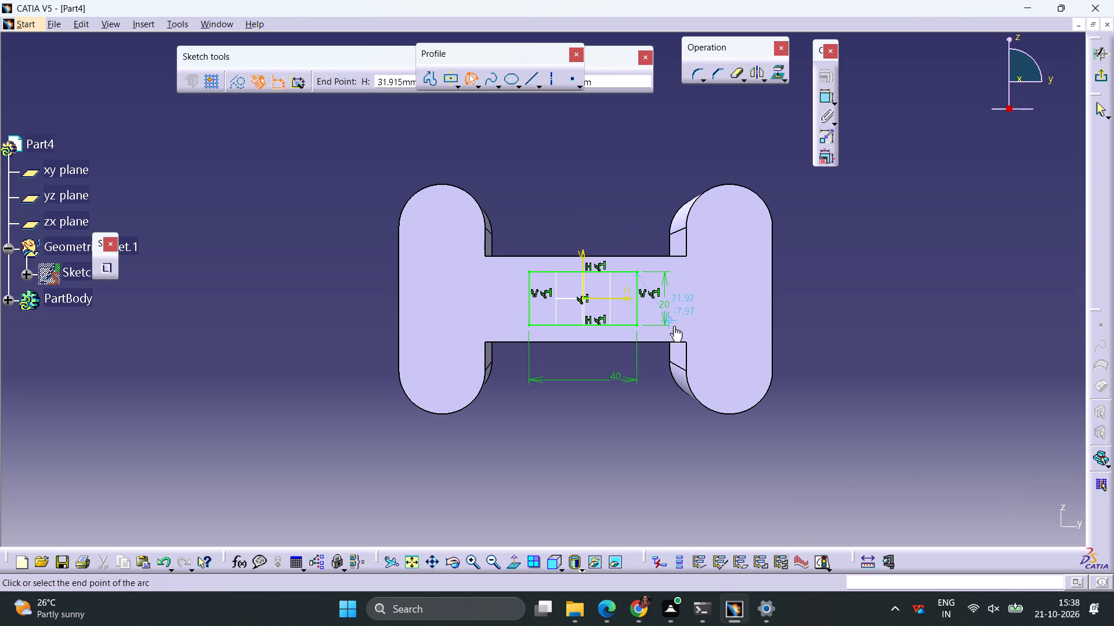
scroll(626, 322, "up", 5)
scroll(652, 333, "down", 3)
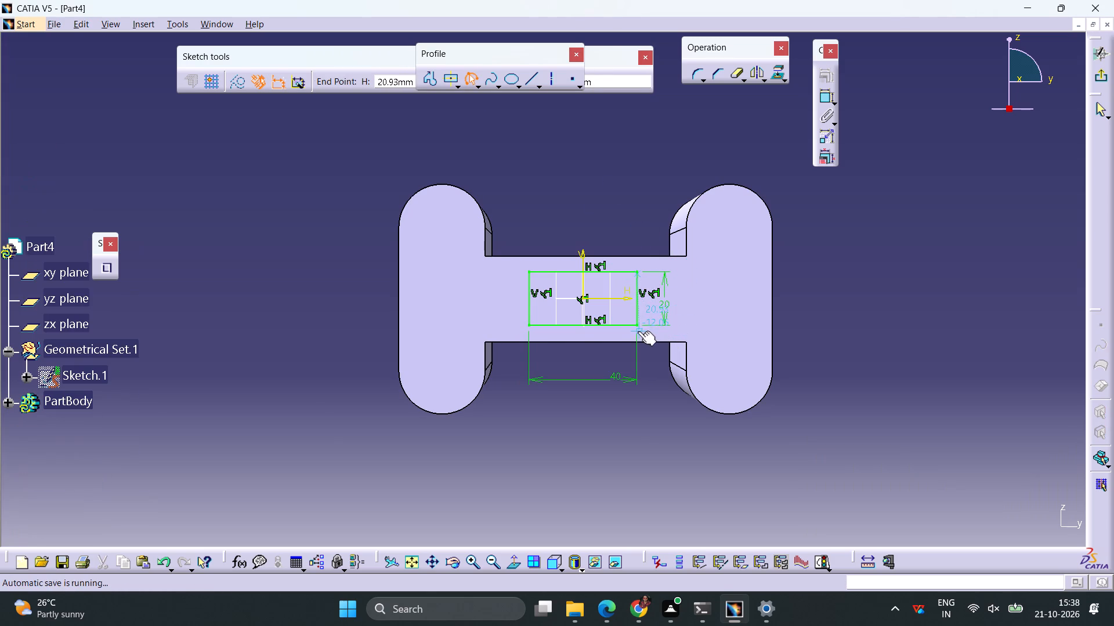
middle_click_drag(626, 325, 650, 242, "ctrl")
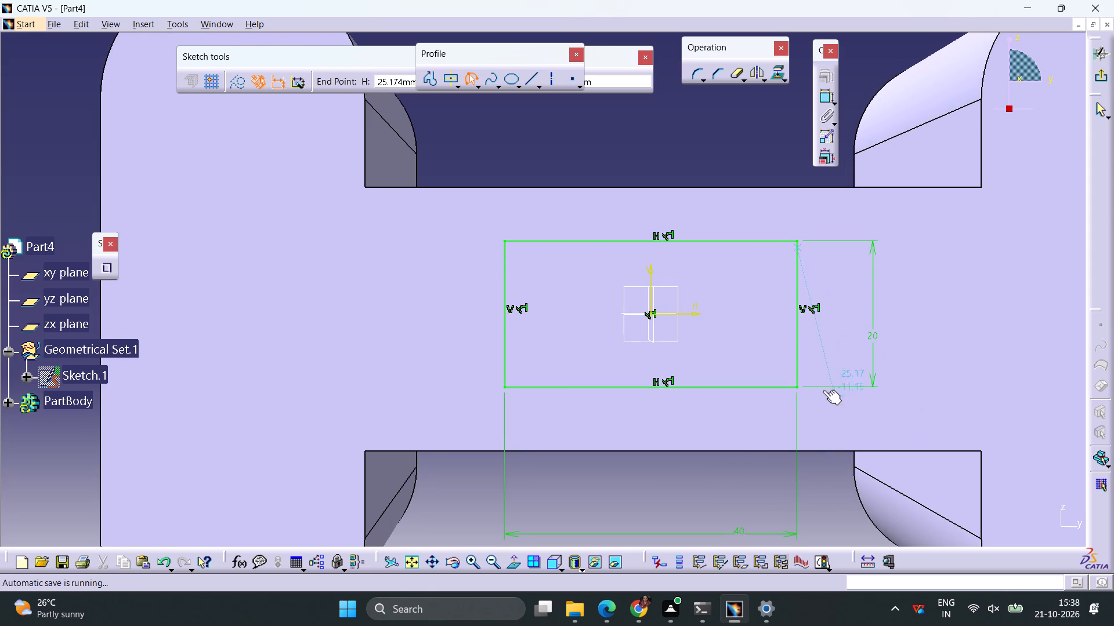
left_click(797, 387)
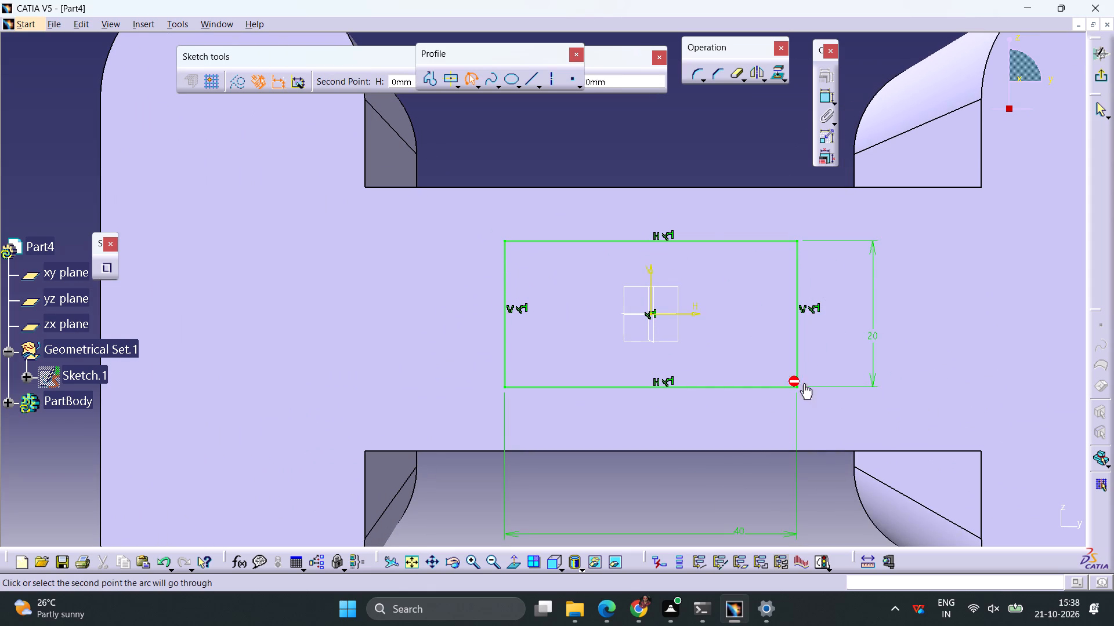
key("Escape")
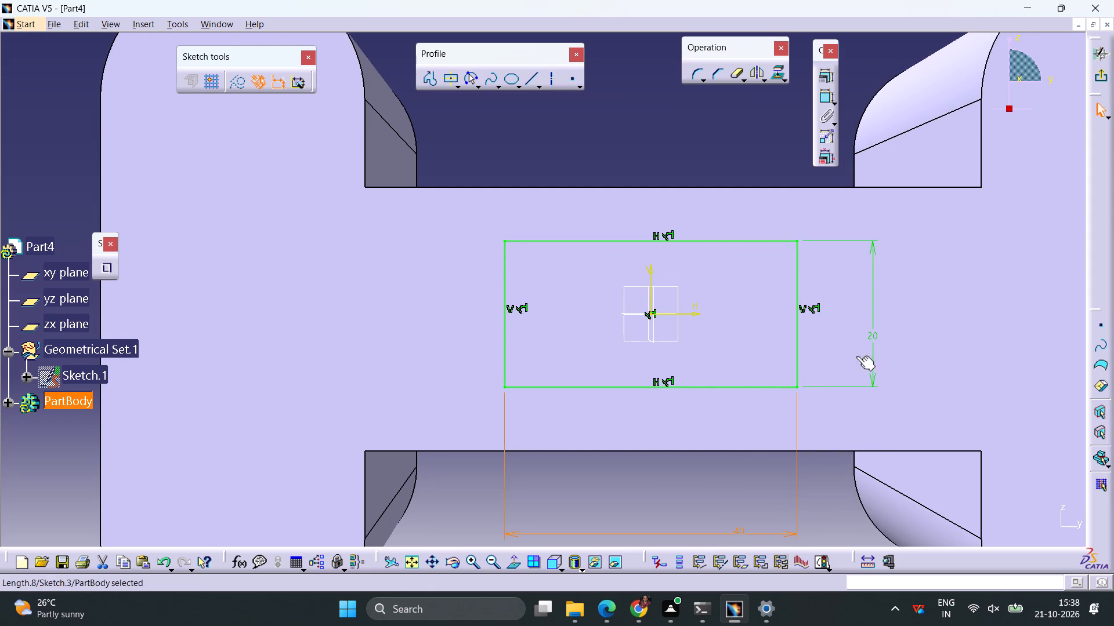
Draw an outward three-point arc of about 10 mm radius across the rectangle's right end and mirror it about the vertical axis.
left_click(469, 75)
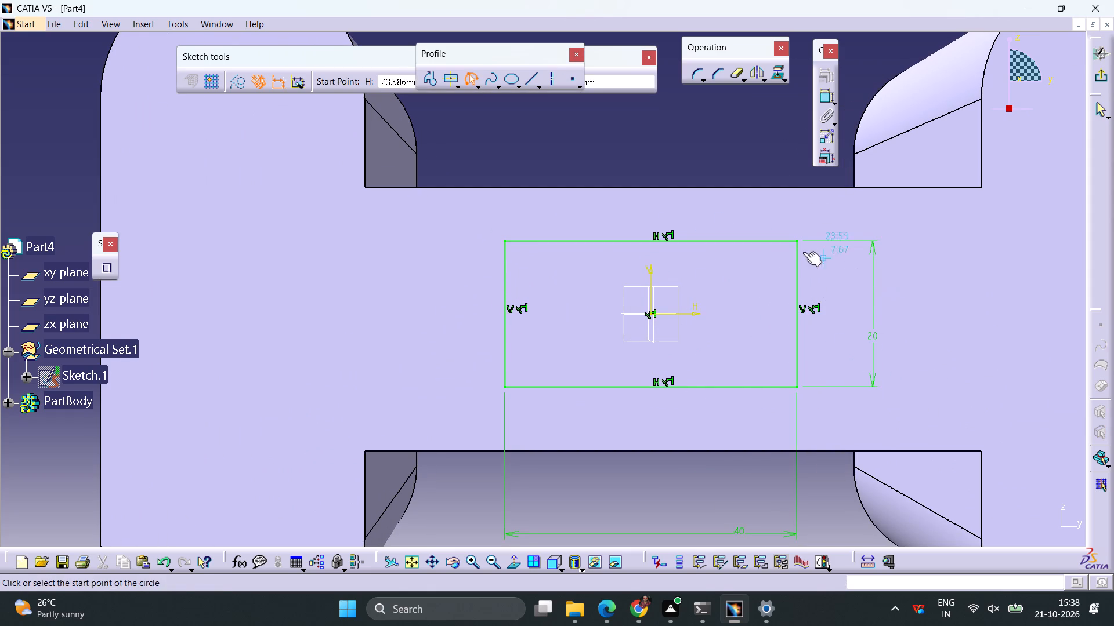
left_click(797, 240)
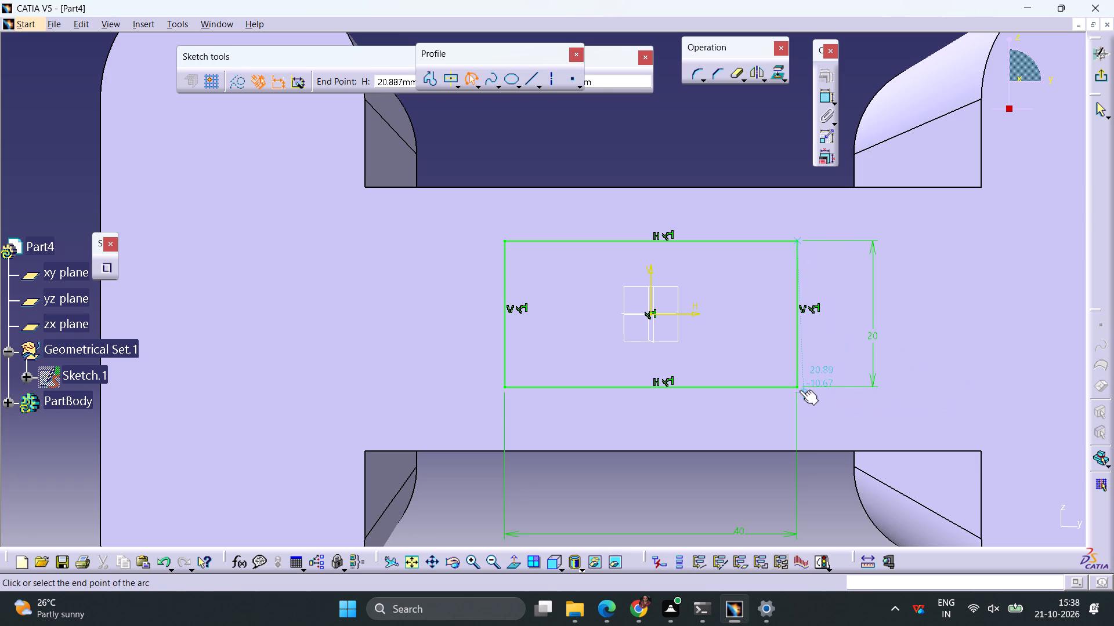
left_click(797, 388)
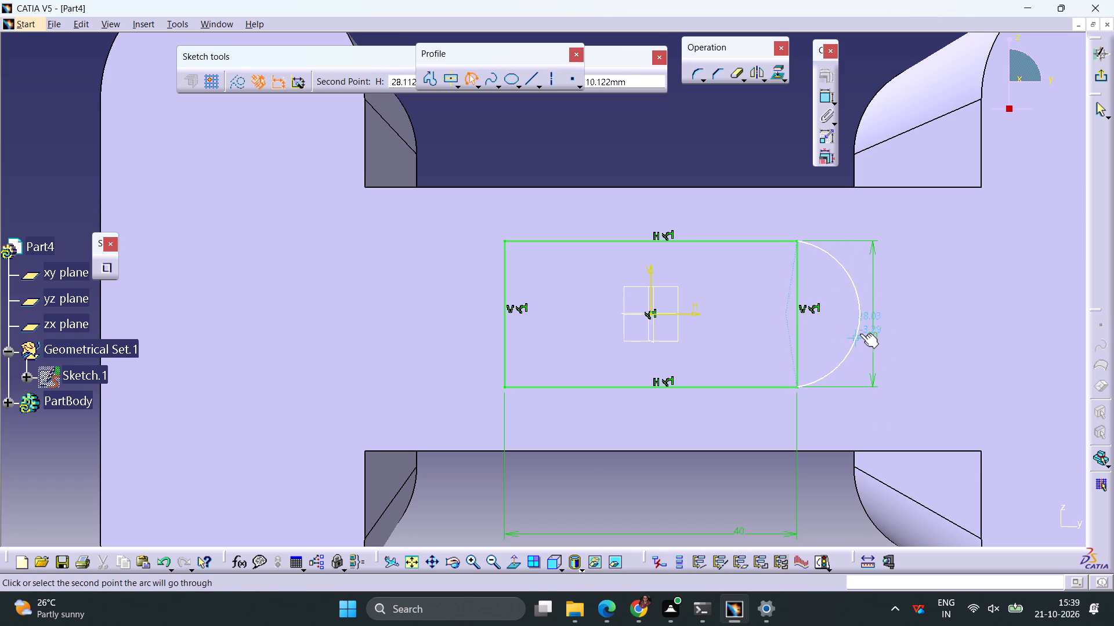
left_click(874, 327)
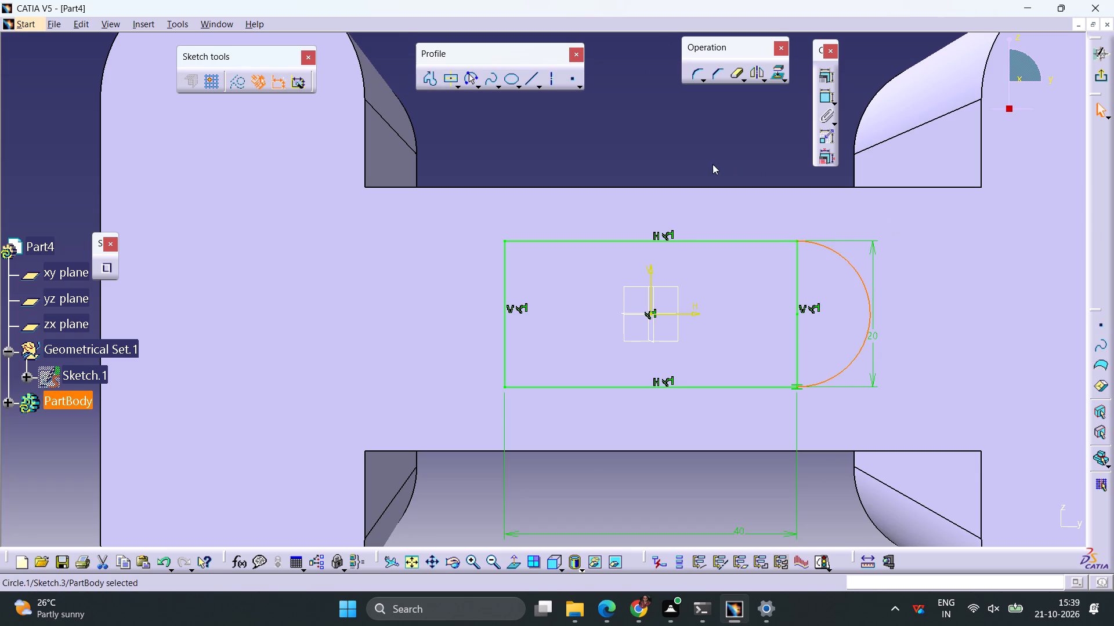
left_click(758, 68)
left_click(649, 279)
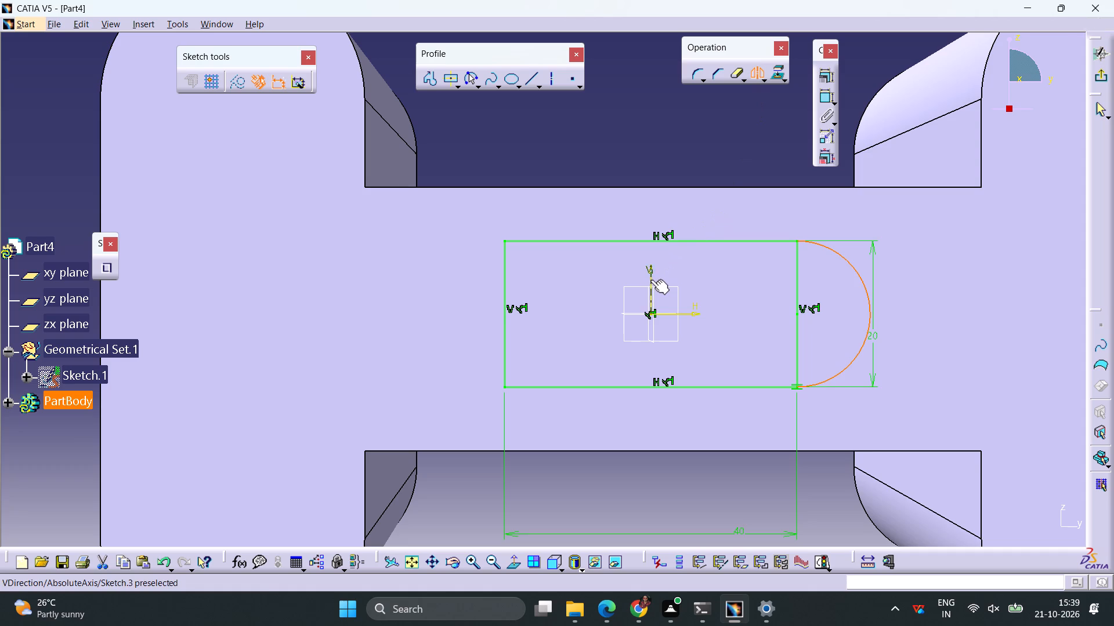
Quick Trim the two inner vertical lines of the slot profile, converting the length constraint into a distance, and exit the sketch.
double_click(735, 79)
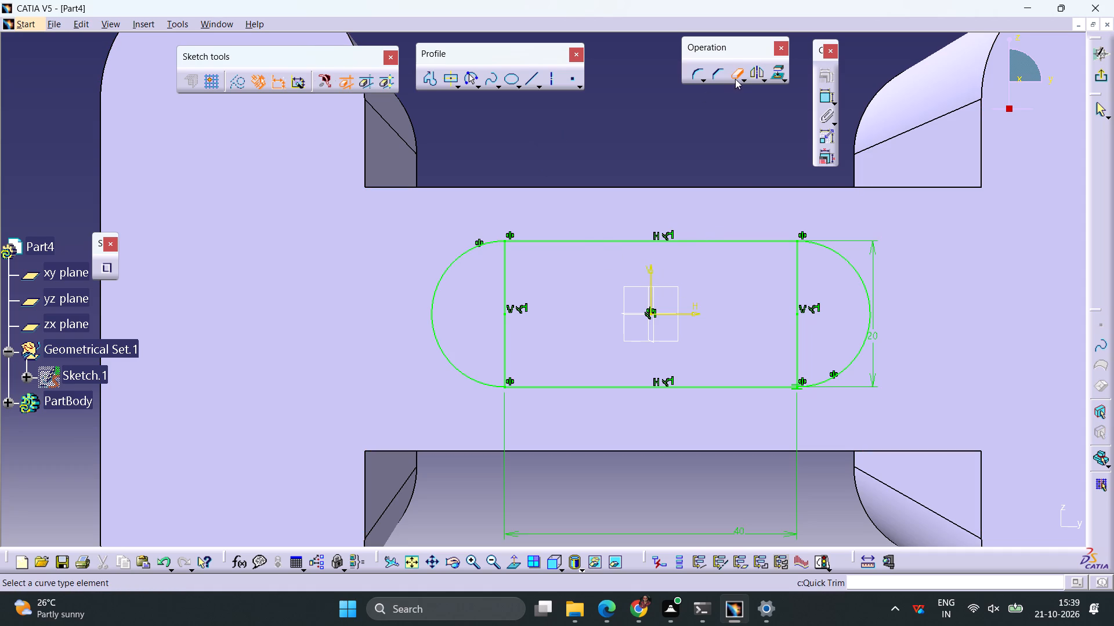
left_click(501, 281)
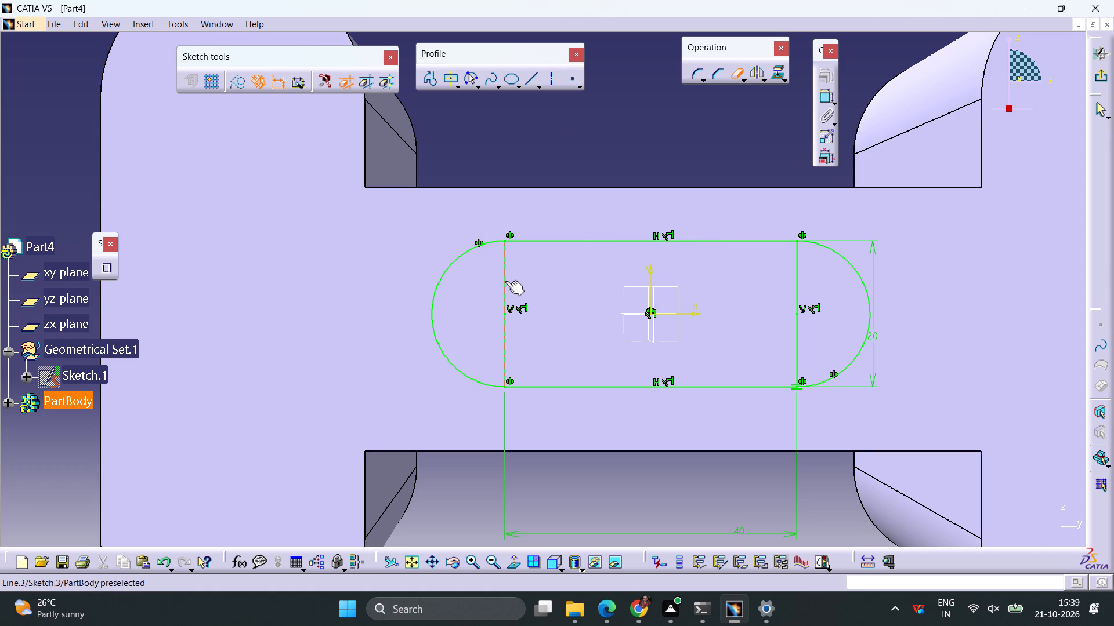
left_click(505, 281)
left_click(797, 292)
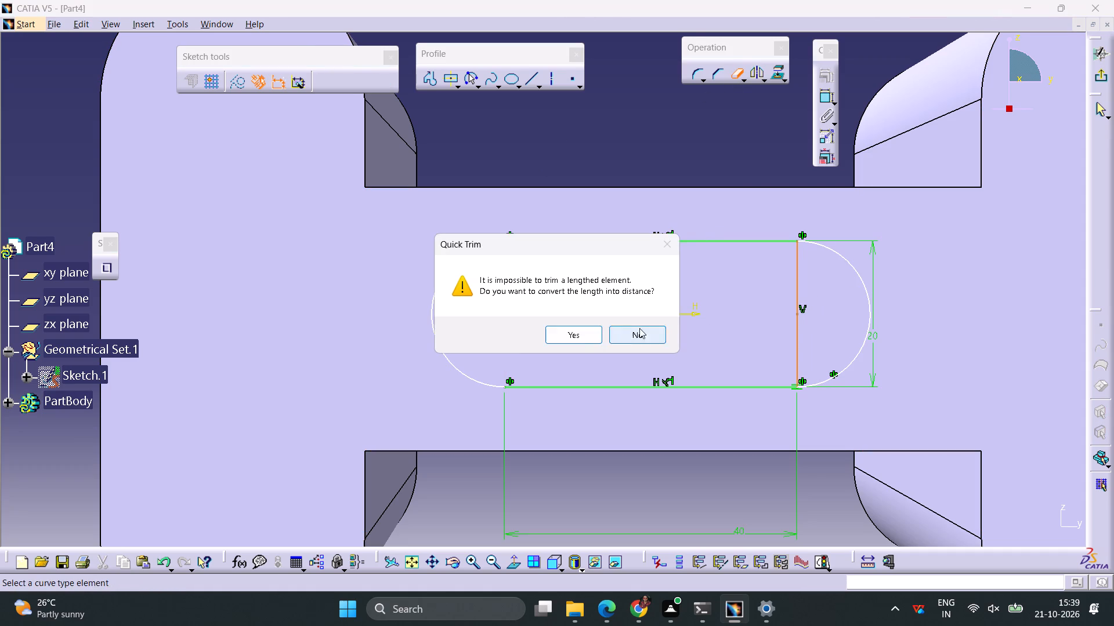
left_click(588, 342)
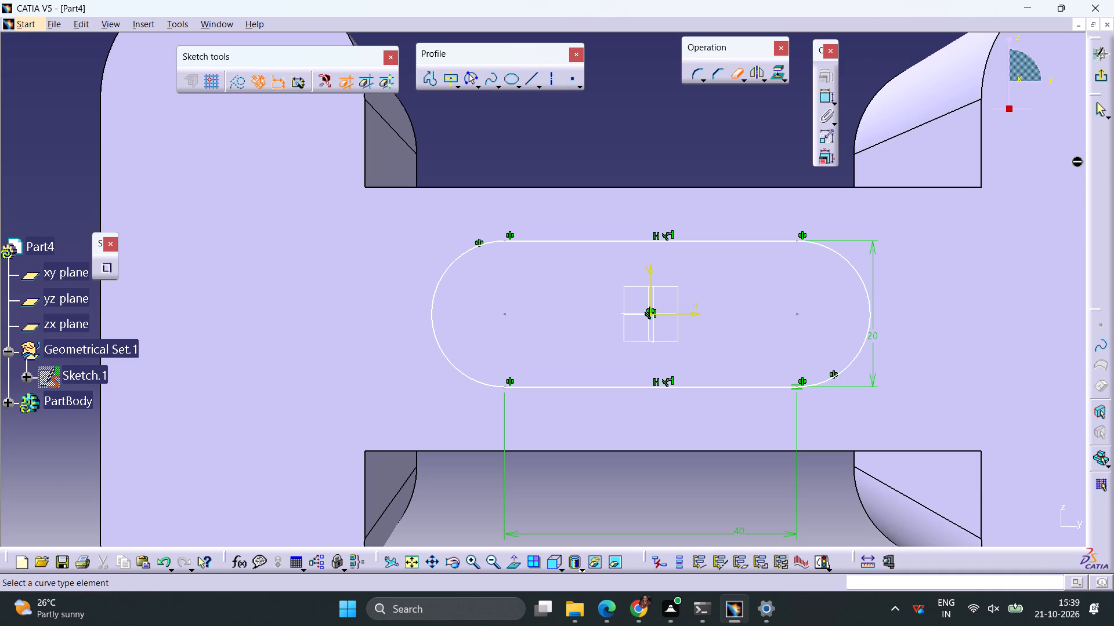
left_click(1099, 78)
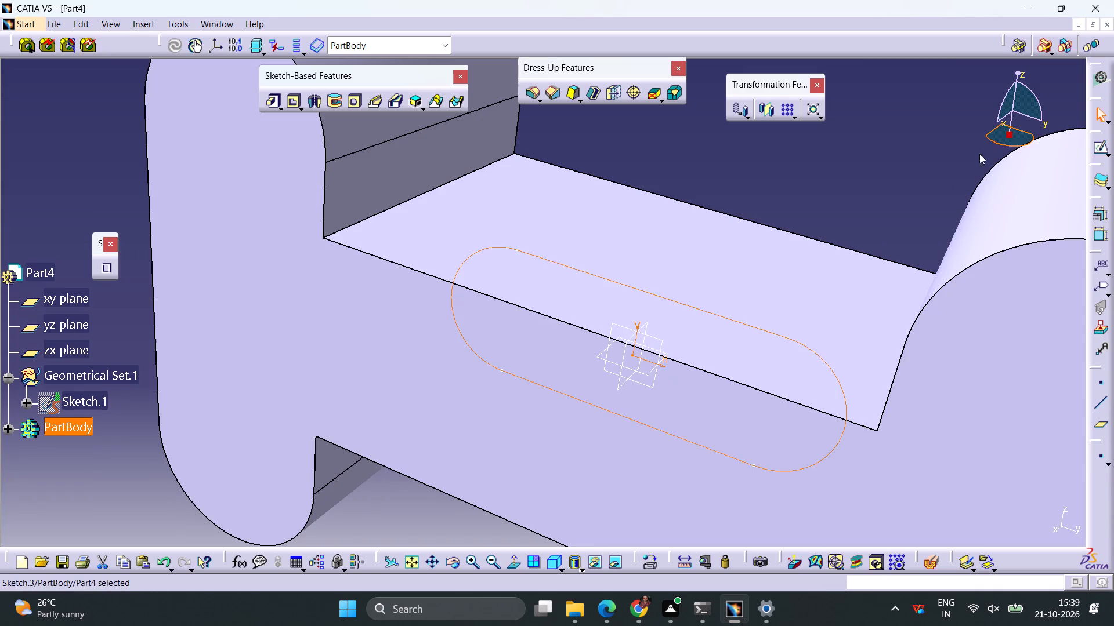
Cut the slot profile through the body as a pocket 25 mm deep with mirrored extent.
left_click(288, 101)
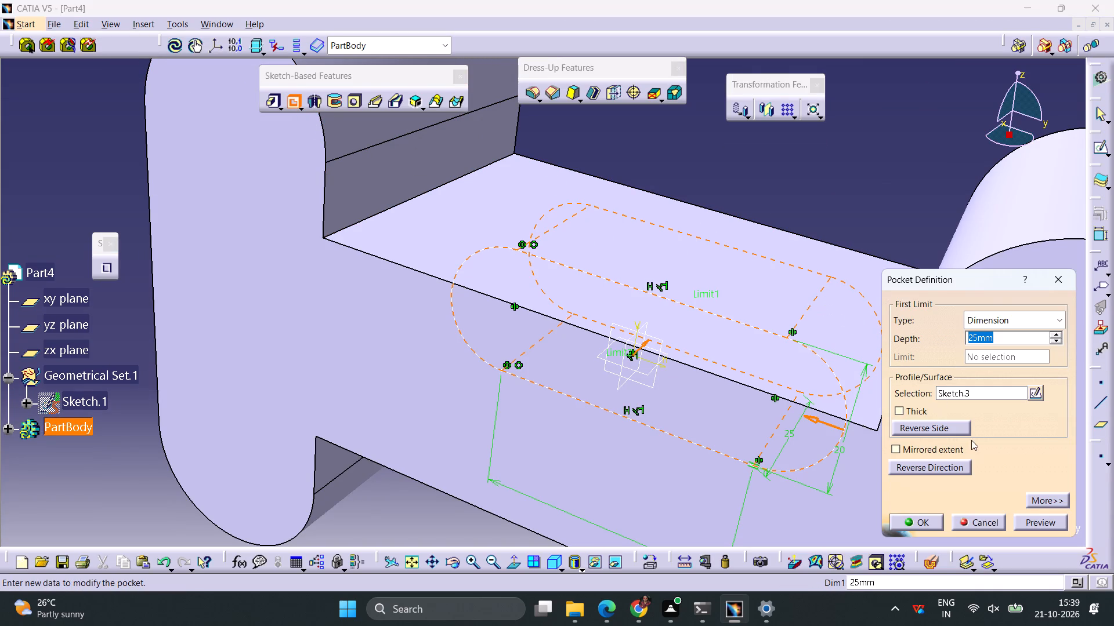
left_click(922, 452)
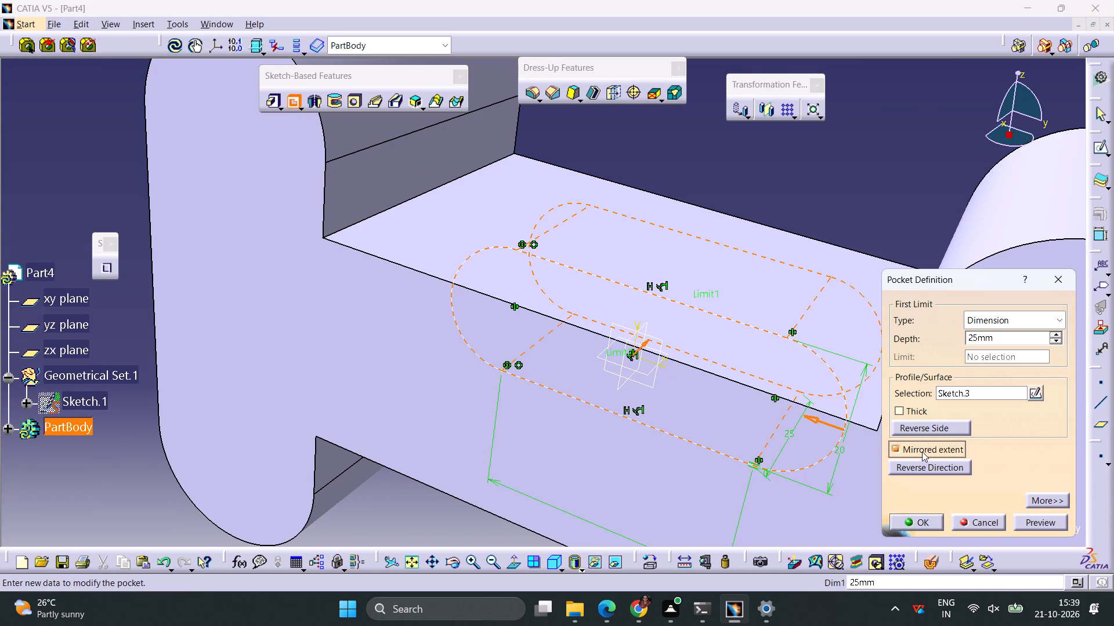
left_click(1048, 523)
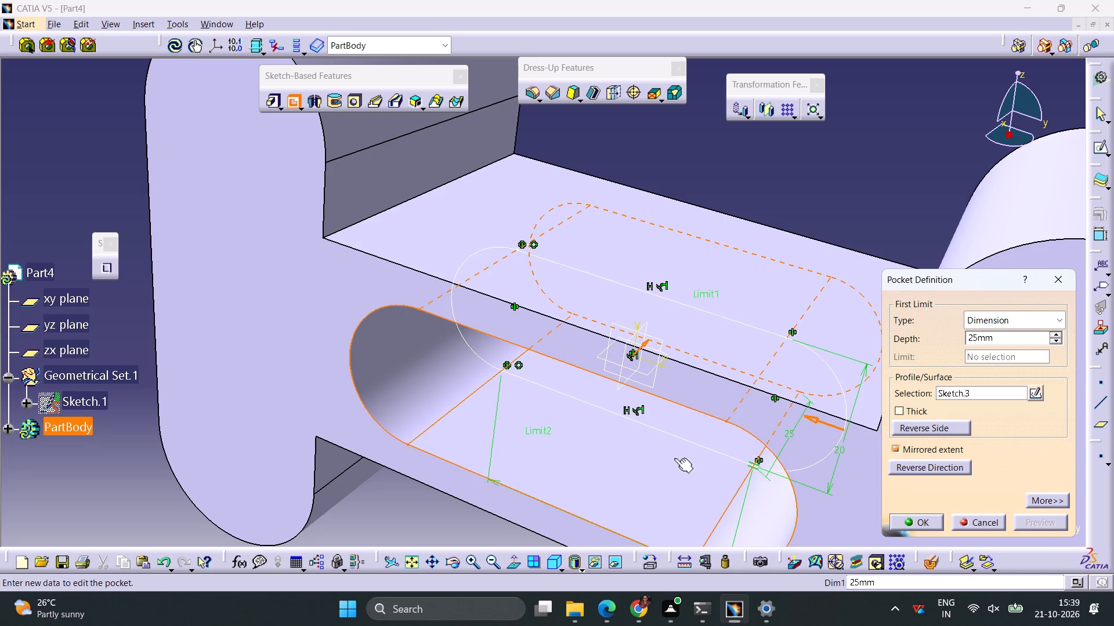
middle_click_drag(671, 446, 642, 498, "ctrl")
middle_click_drag(560, 487, 570, 418)
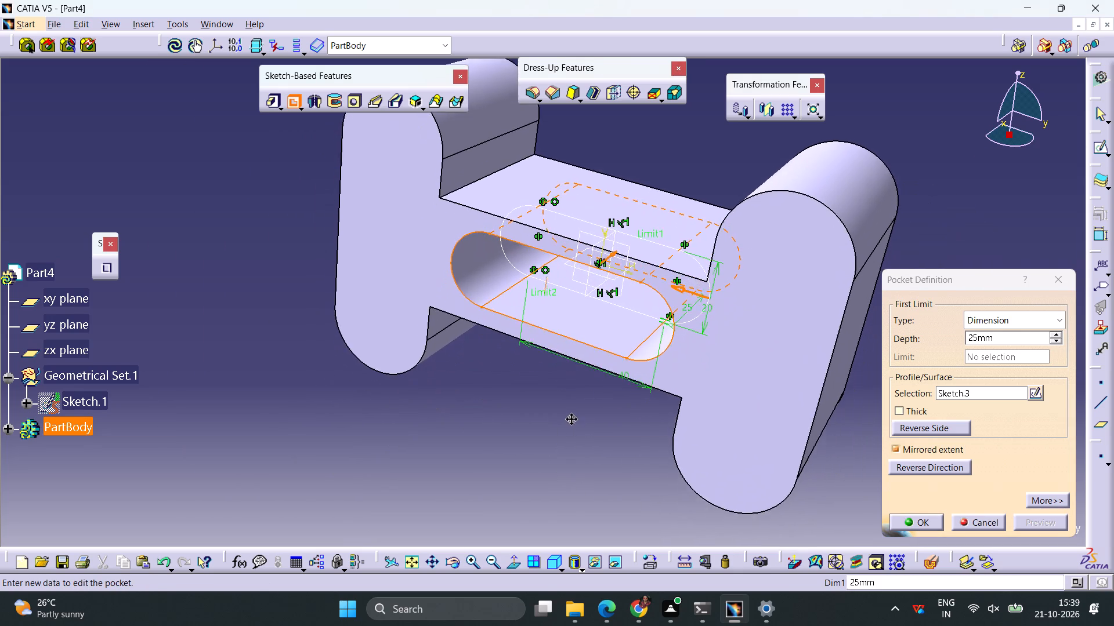
middle_click_drag(570, 418, 596, 366)
right_click_drag(570, 417, 596, 366)
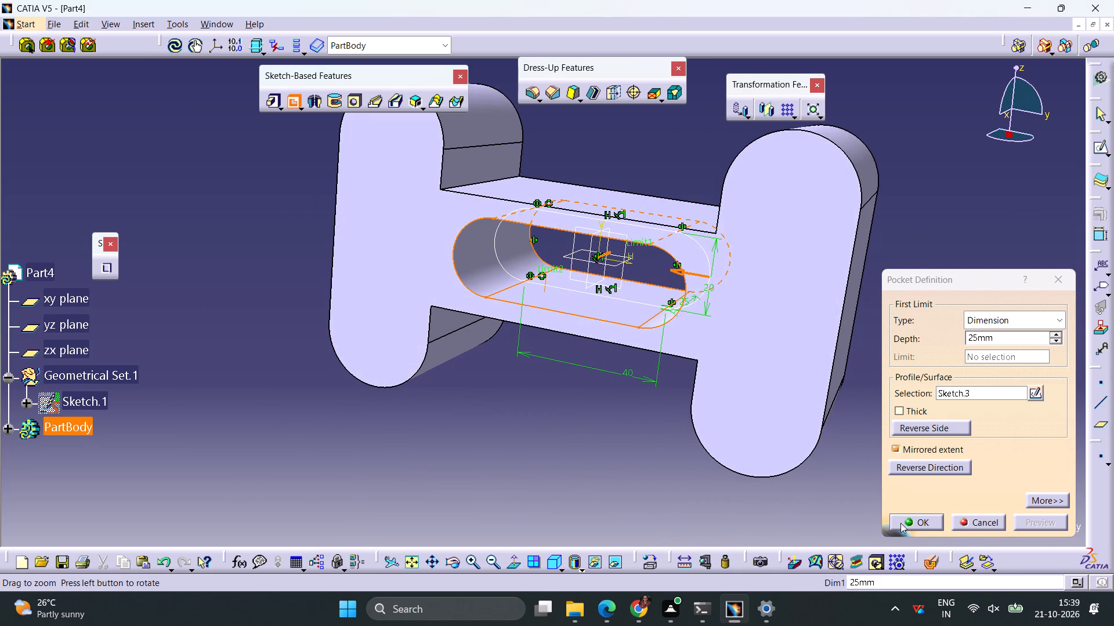
left_click(919, 522)
left_click(912, 366)
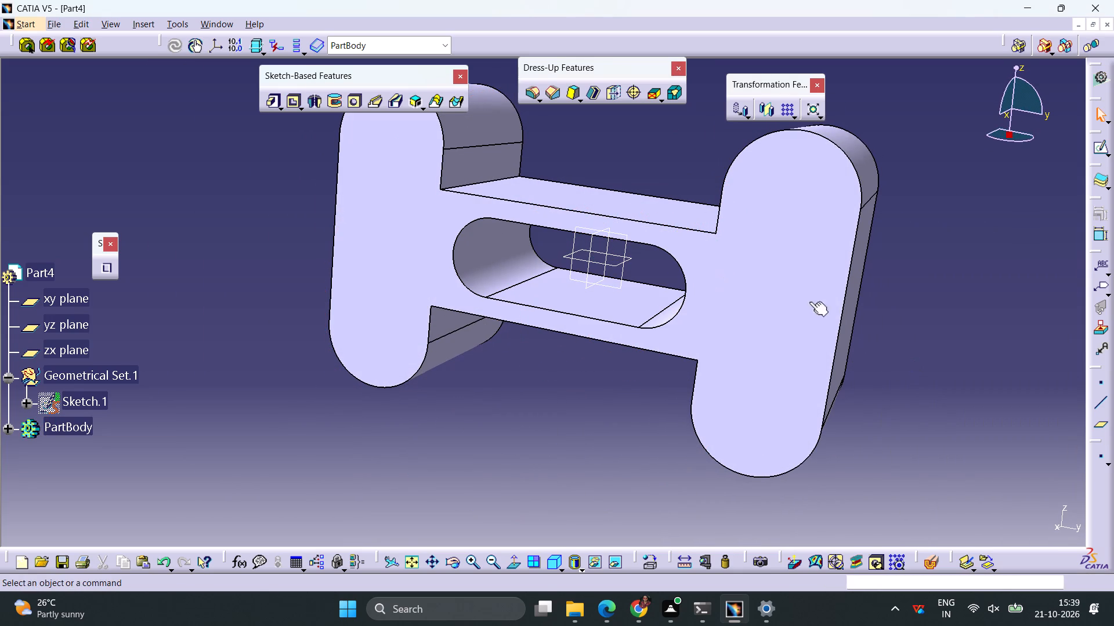
Open a new sketch on the yz plane of the slotted body.
scroll(695, 177, "down", 2)
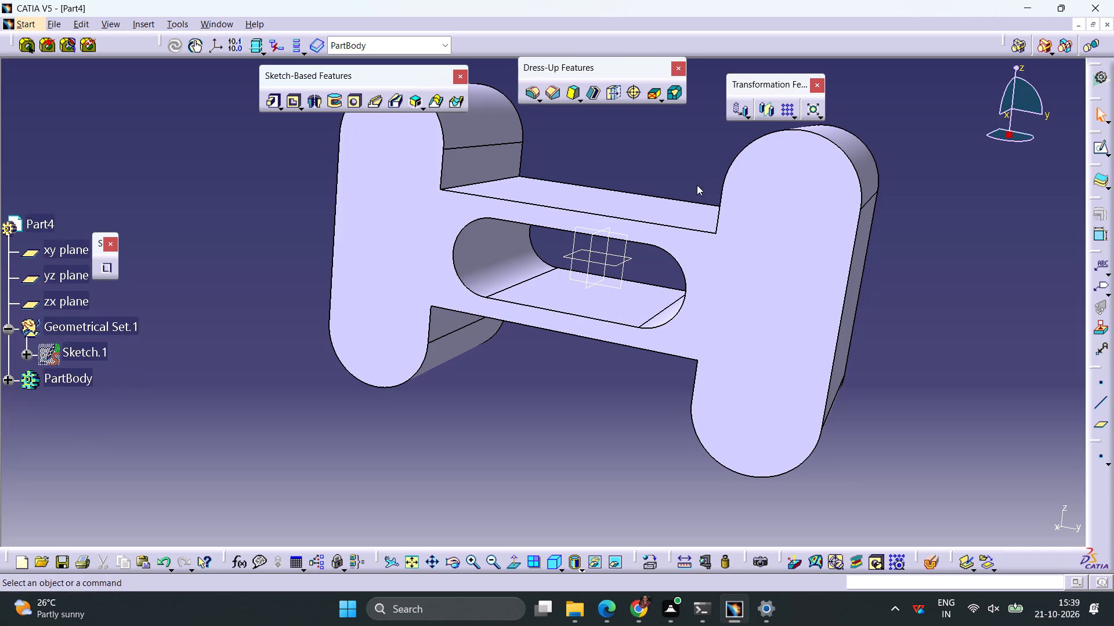
middle_click_drag(924, 318, 898, 370)
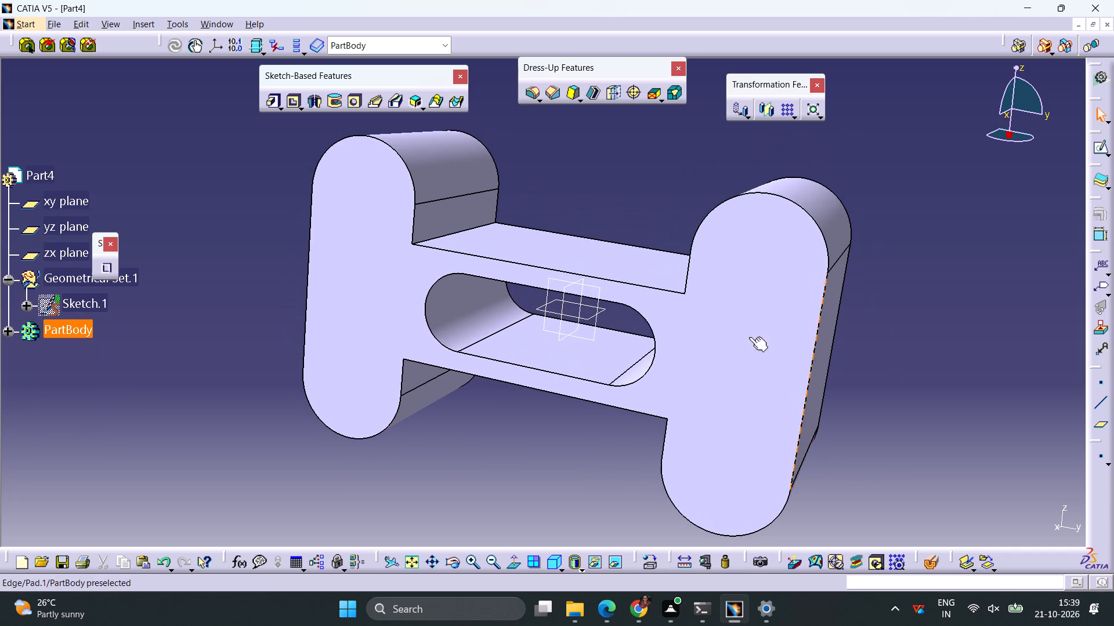
left_click(592, 337)
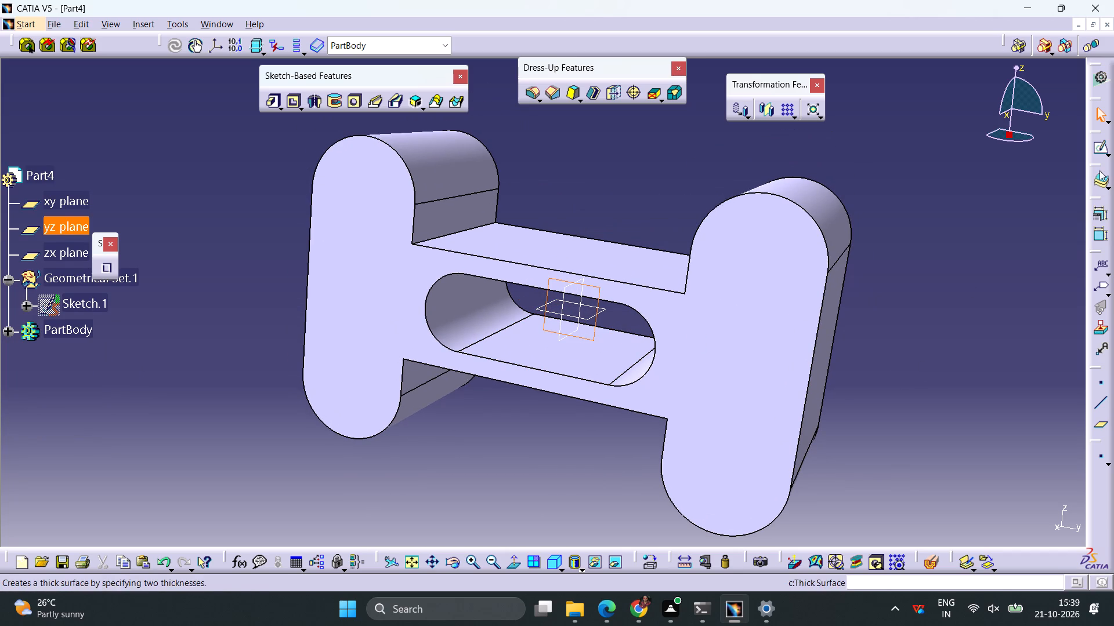
left_click(1097, 148)
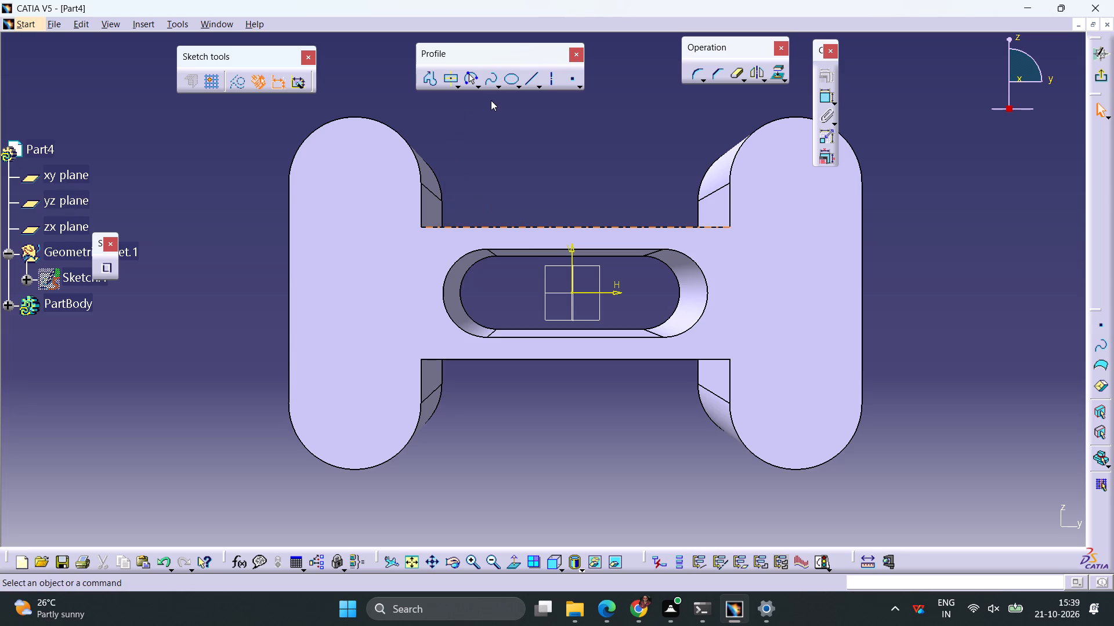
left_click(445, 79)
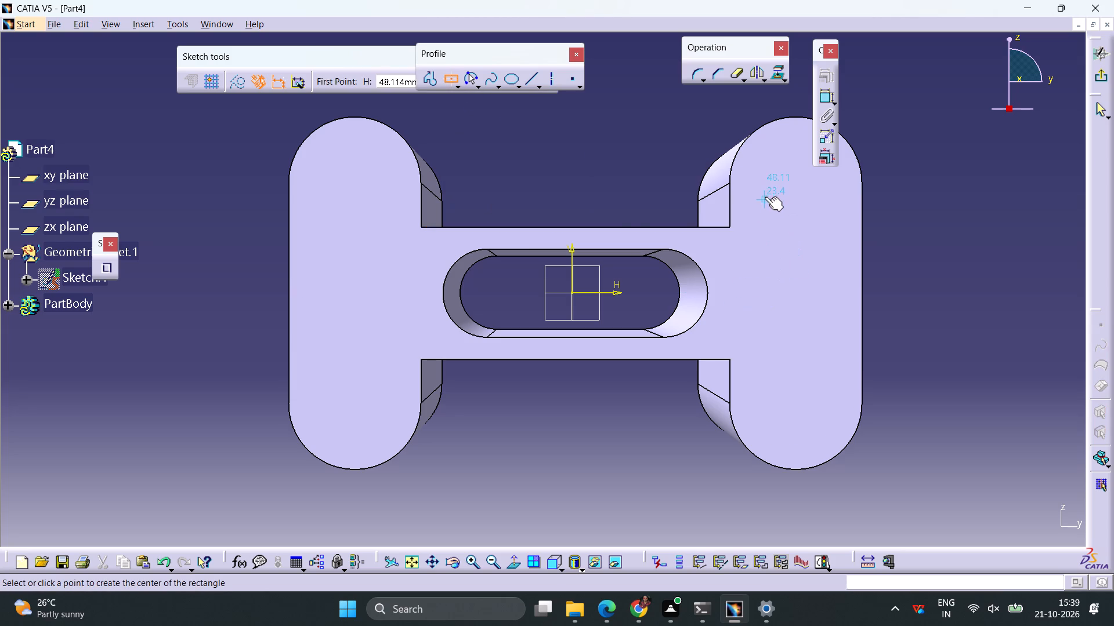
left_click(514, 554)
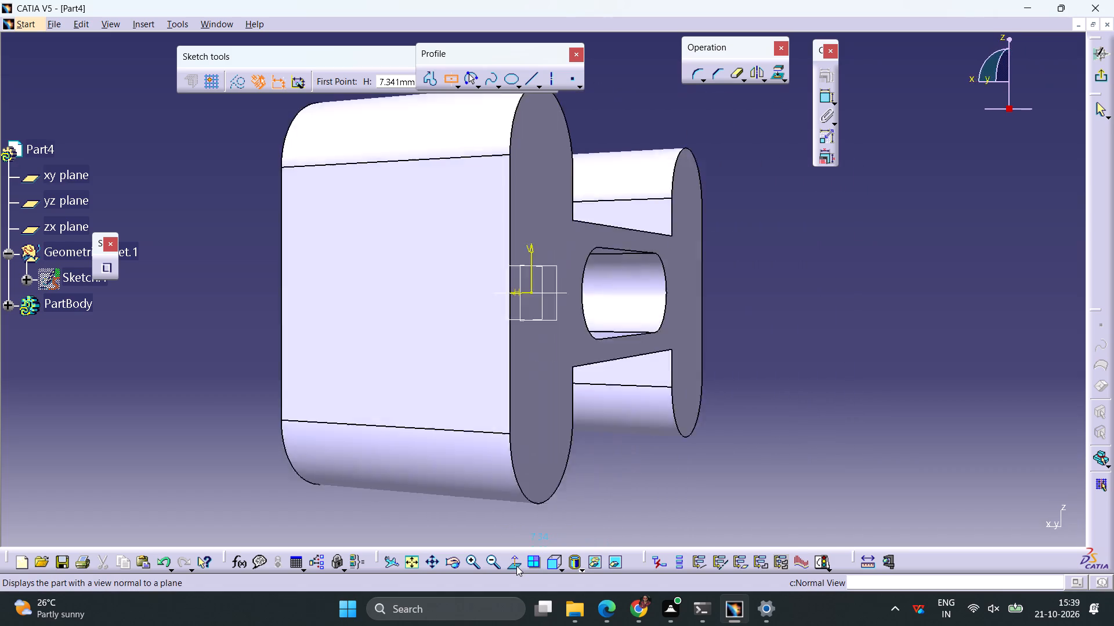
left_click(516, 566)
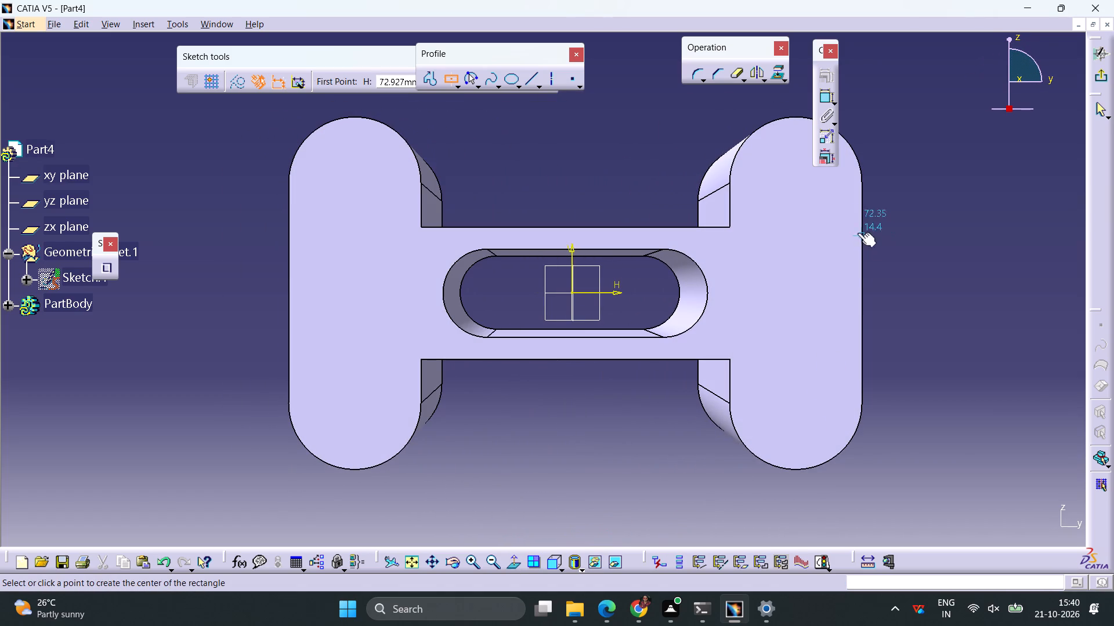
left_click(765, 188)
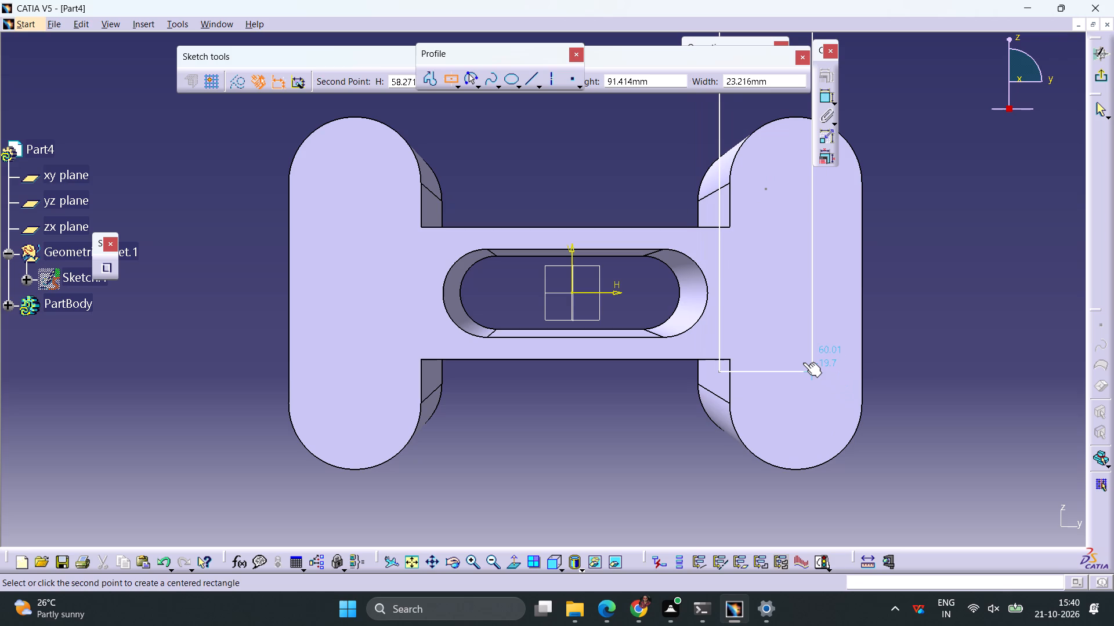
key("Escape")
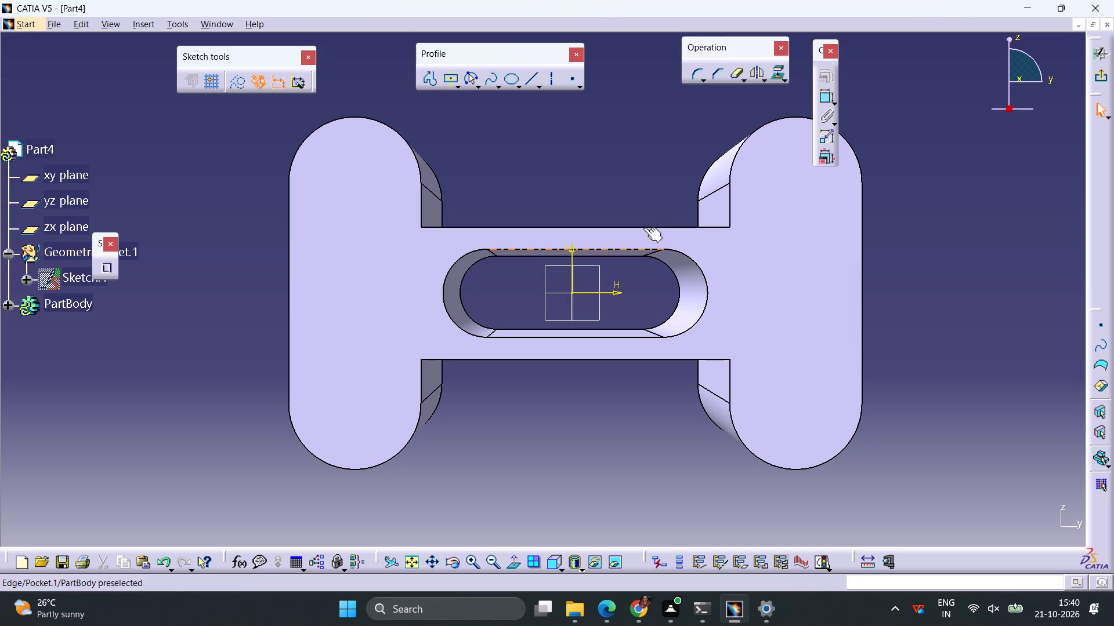
Draw a centered rectangle about 12 mm wide and 45 mm high in the body's right lobe, centered on the horizontal axis.
left_click(451, 82)
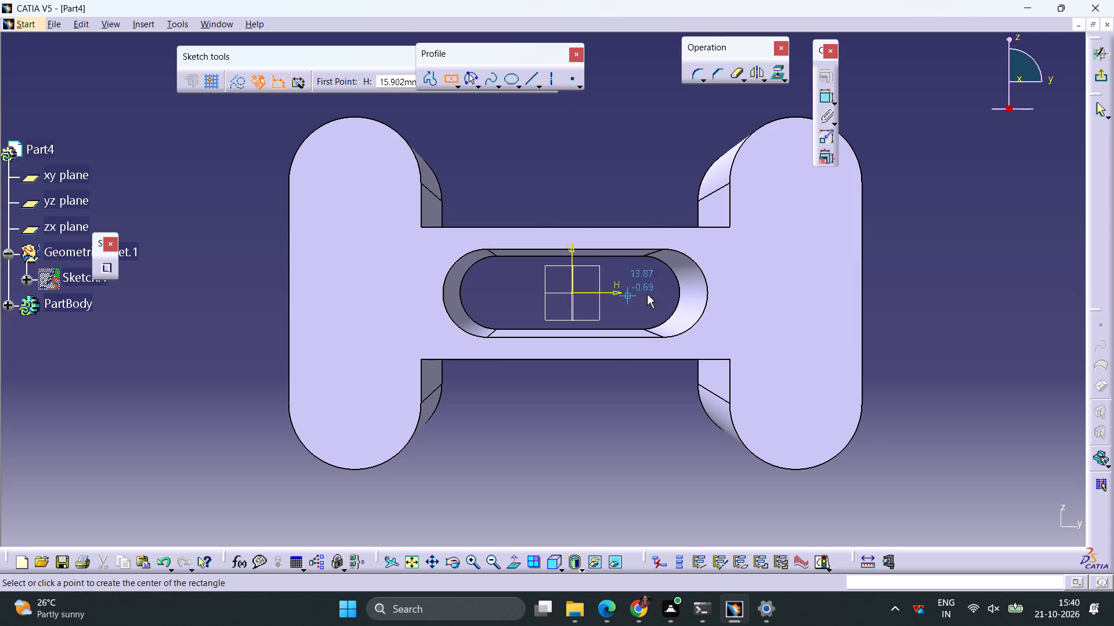
left_click(796, 293)
left_click(823, 201)
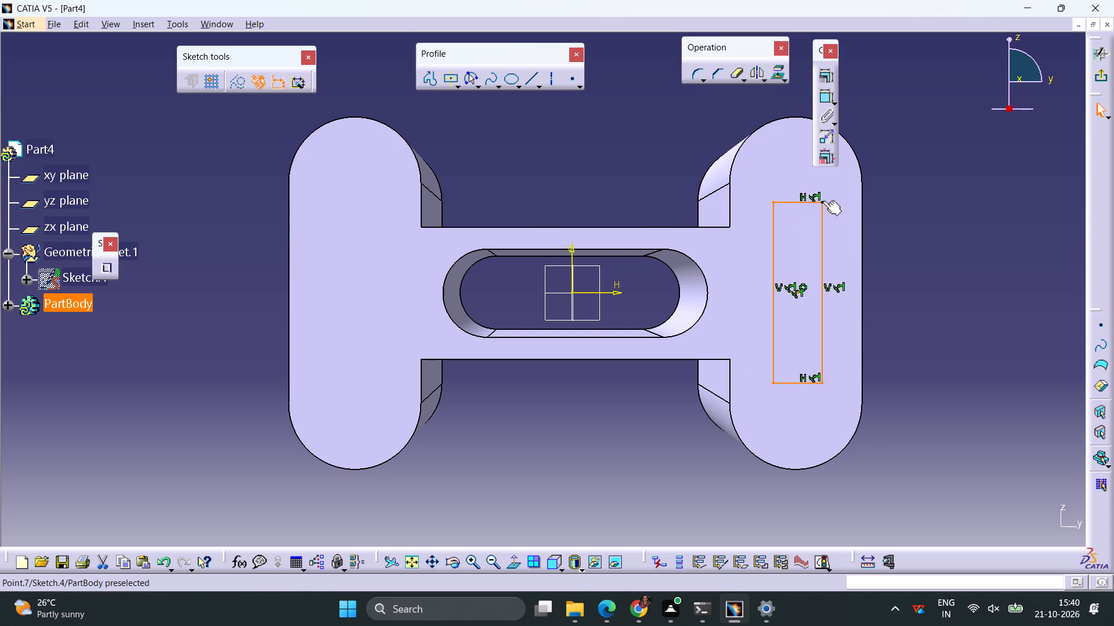
left_click(905, 157)
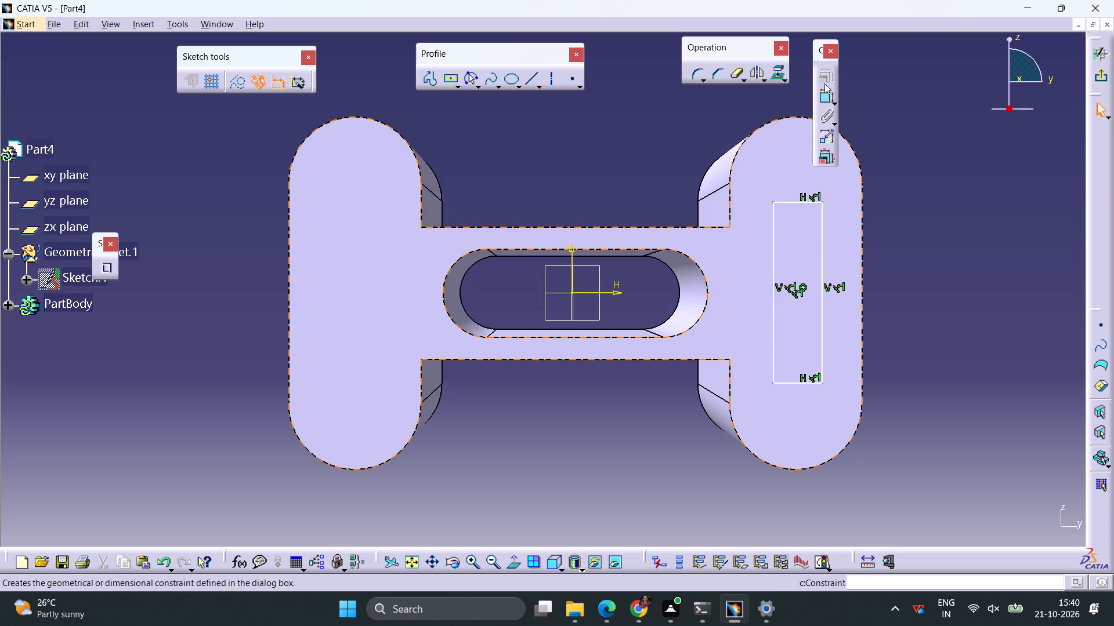
Dimension the distance between the rectangle's right side and the right lobe's outer straight edge.
left_click(824, 99)
left_click(821, 236)
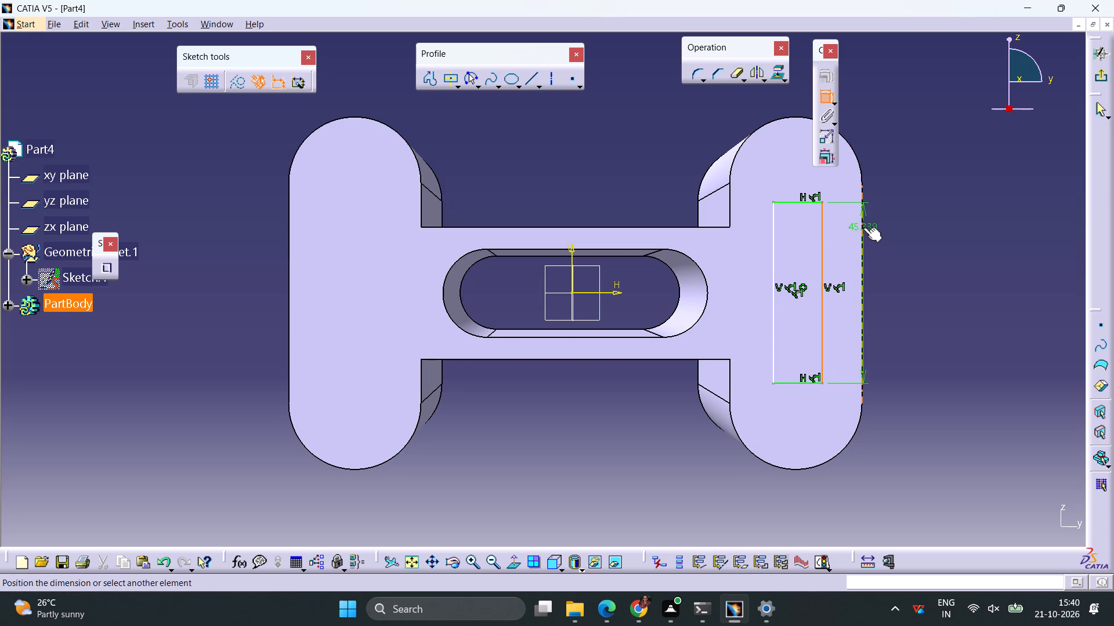
left_click(863, 227)
left_click(887, 245)
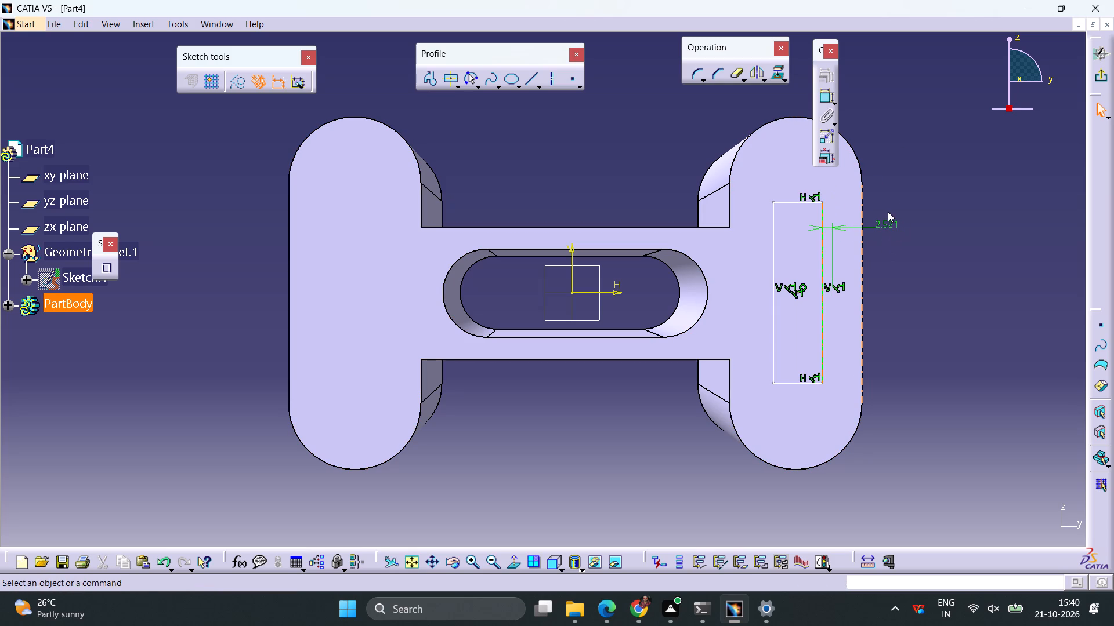
left_click(892, 220)
Switch the view's render style from perspective to parallel projection.
double_click(889, 225)
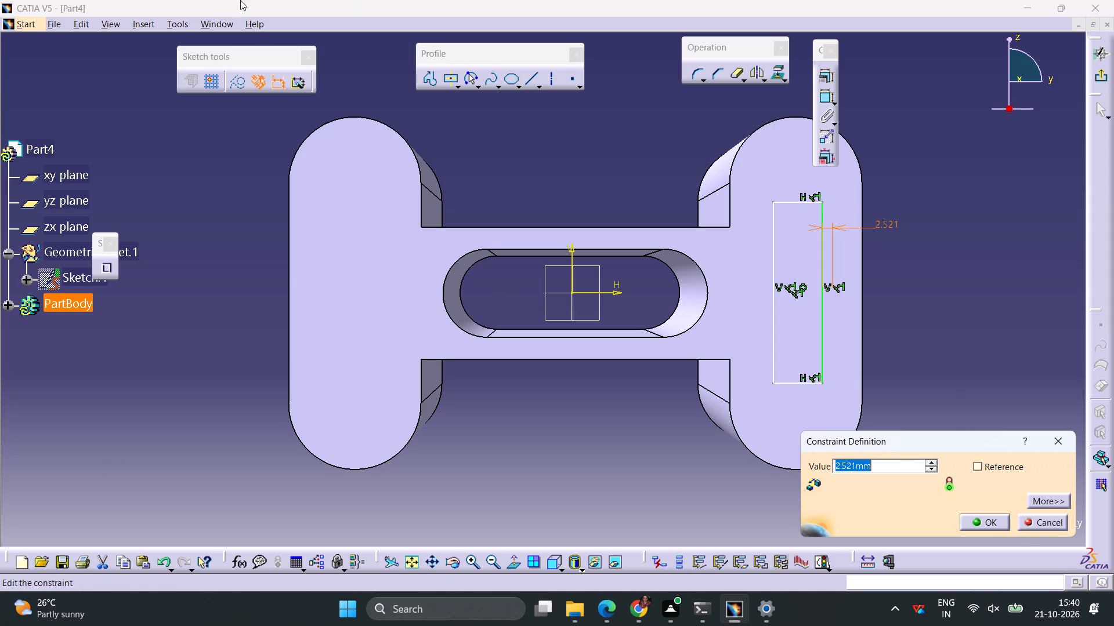
left_click(104, 16)
left_click(104, 21)
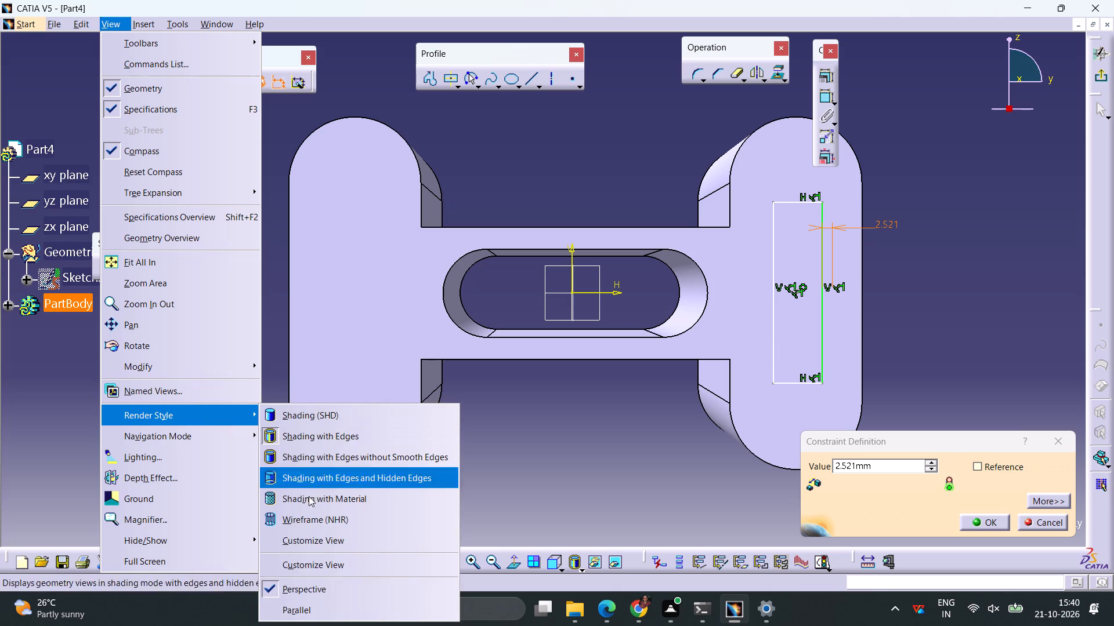
left_click(299, 606)
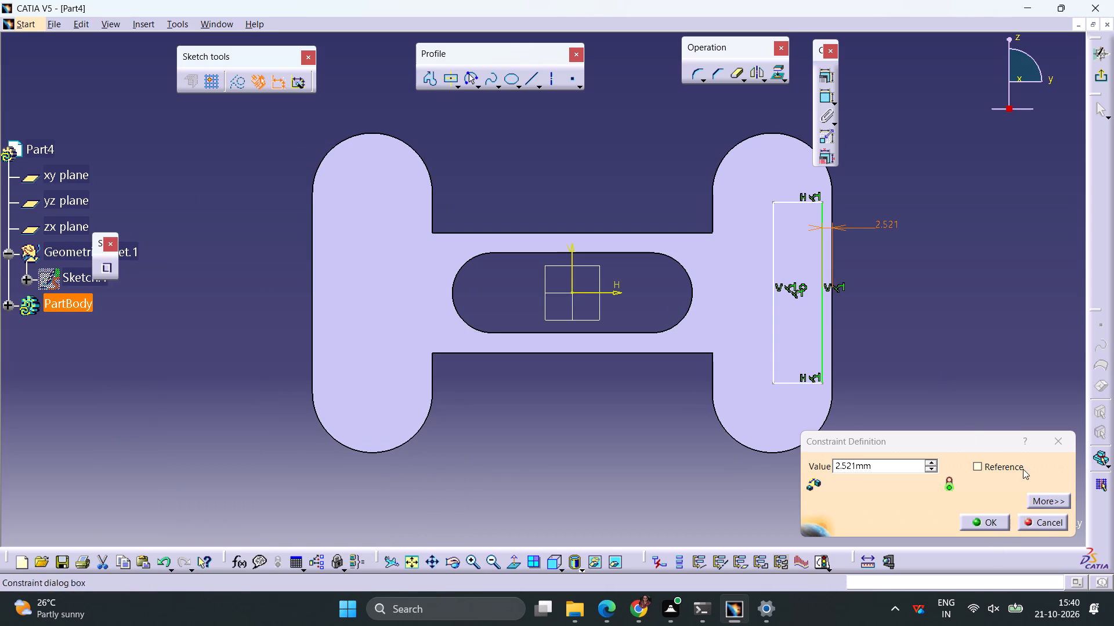
left_click_drag(884, 467, 772, 475)
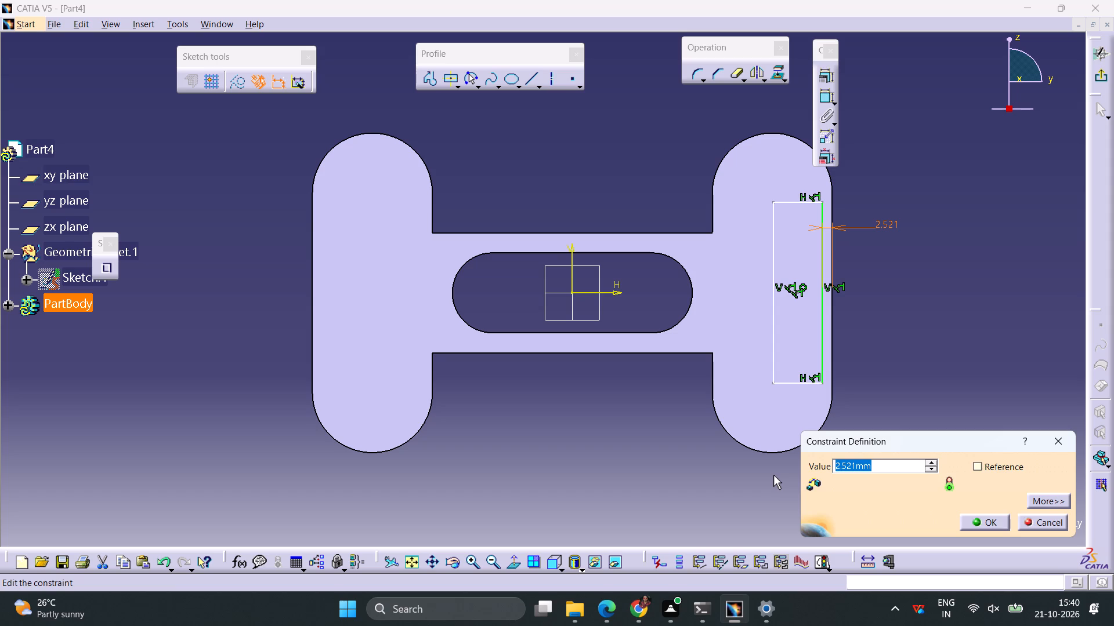
left_click(1049, 521)
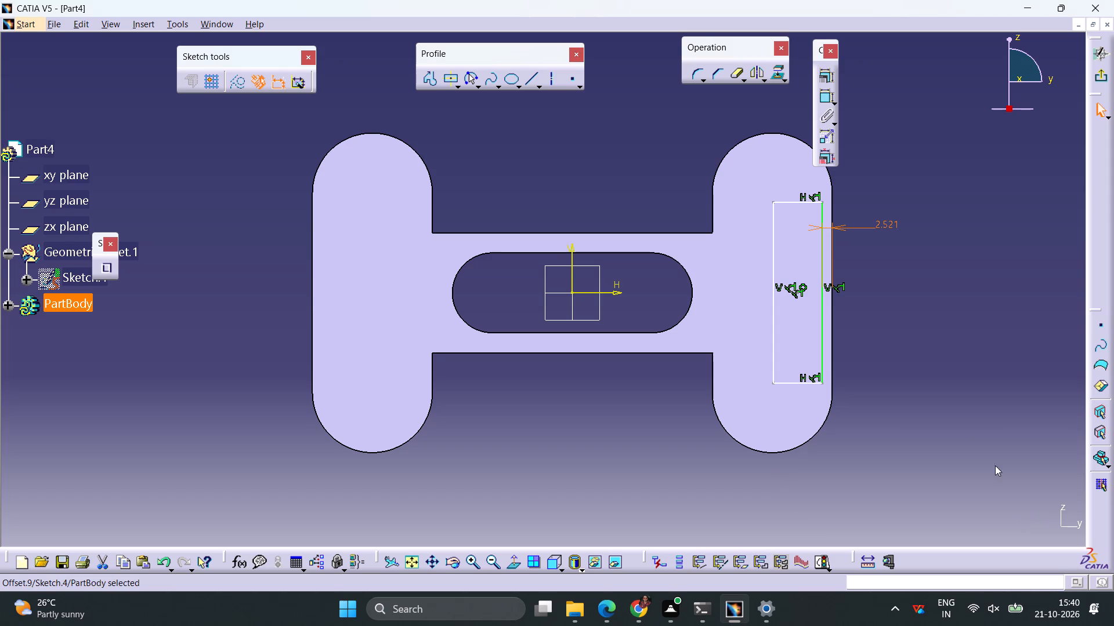
Dimension the rectangle's width and set it to 20 mm.
left_click(784, 203)
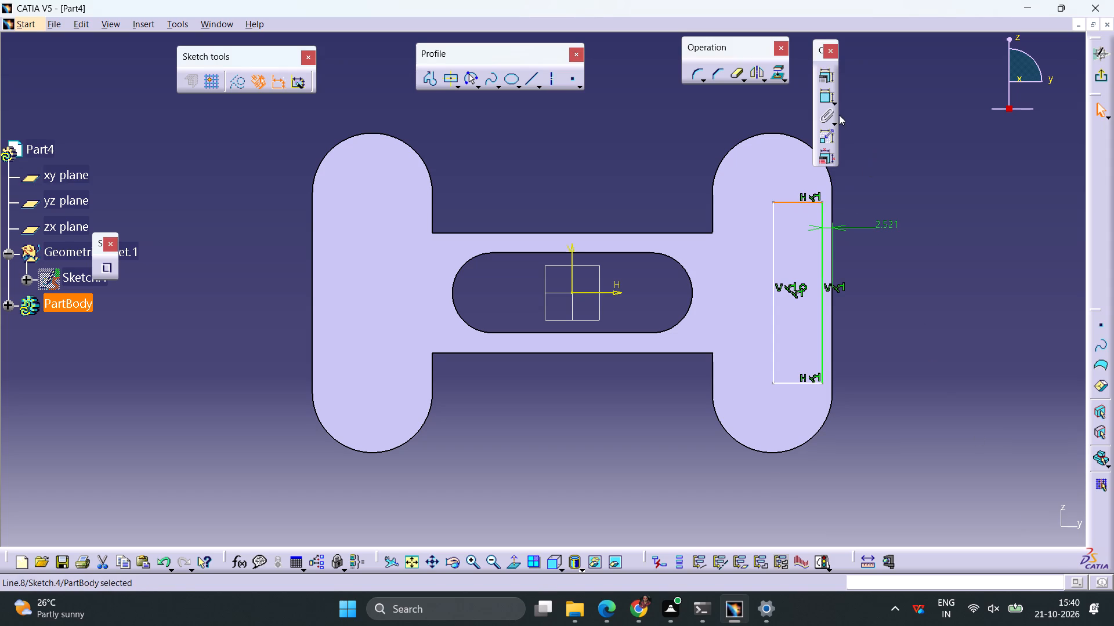
left_click(824, 101)
left_click(922, 268)
double_click(923, 267)
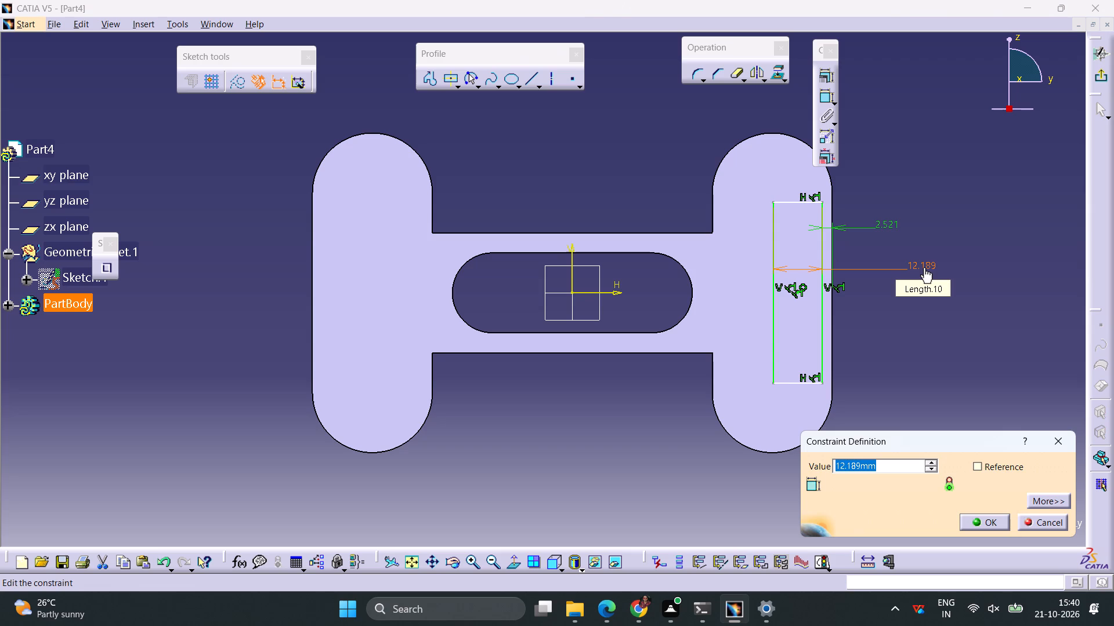
type("20")
key("Return")
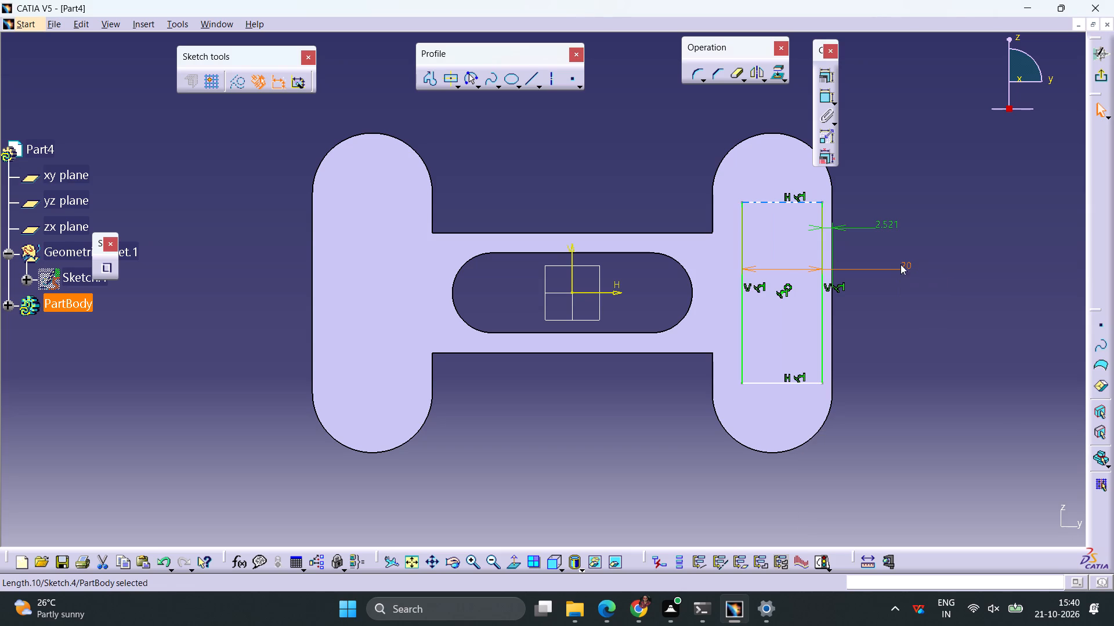
Set the offset between the rectangle's right side and the lobe's outer edge to 5 mm.
double_click(887, 224)
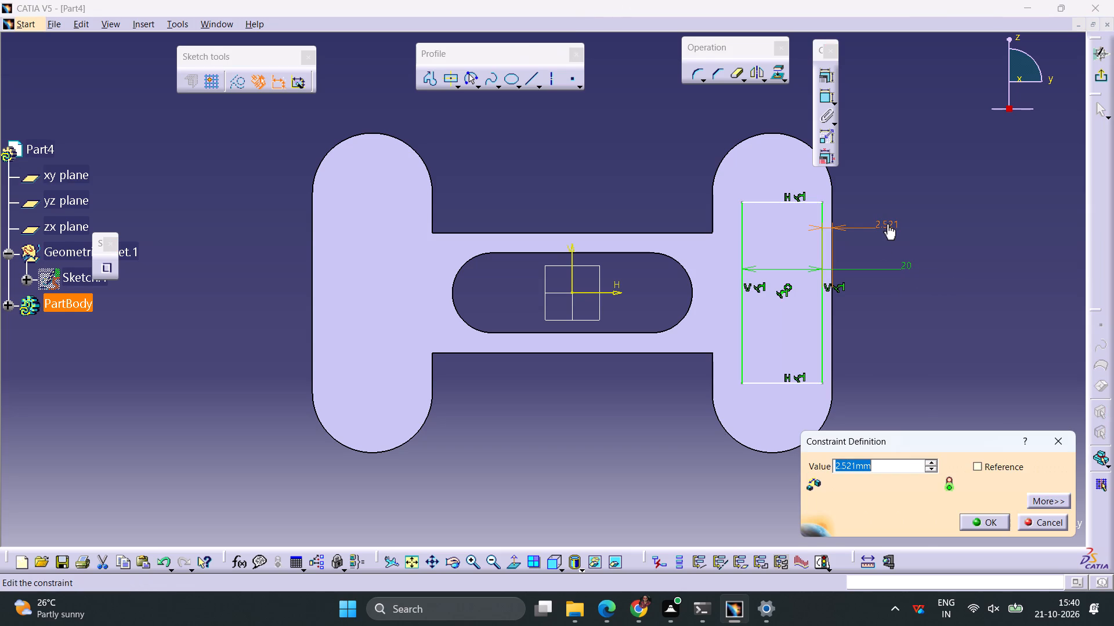
key("5")
key("Return")
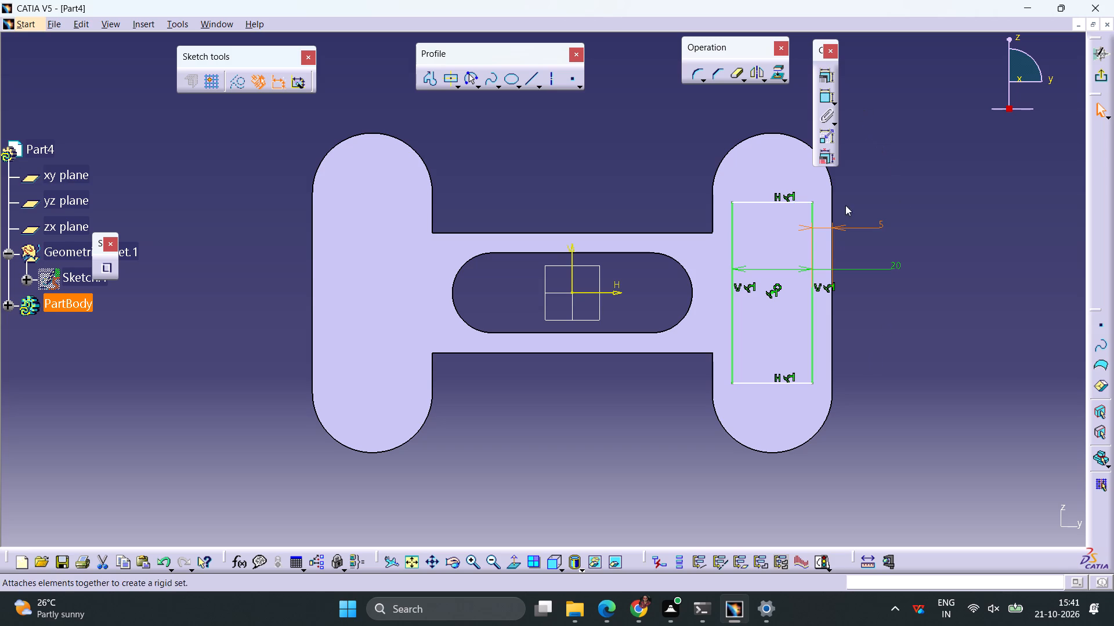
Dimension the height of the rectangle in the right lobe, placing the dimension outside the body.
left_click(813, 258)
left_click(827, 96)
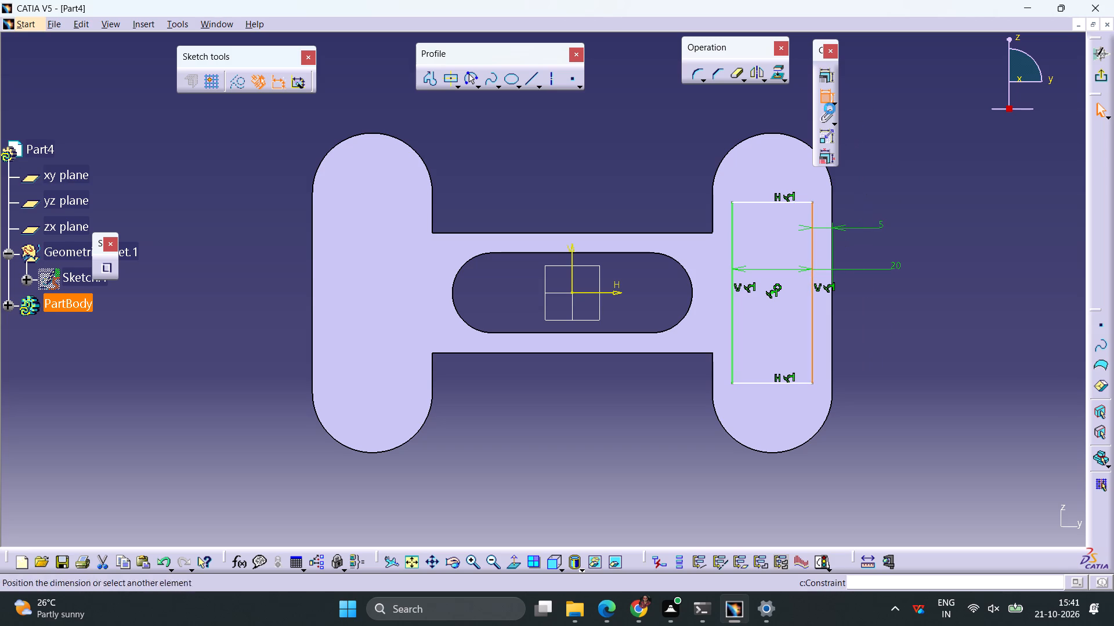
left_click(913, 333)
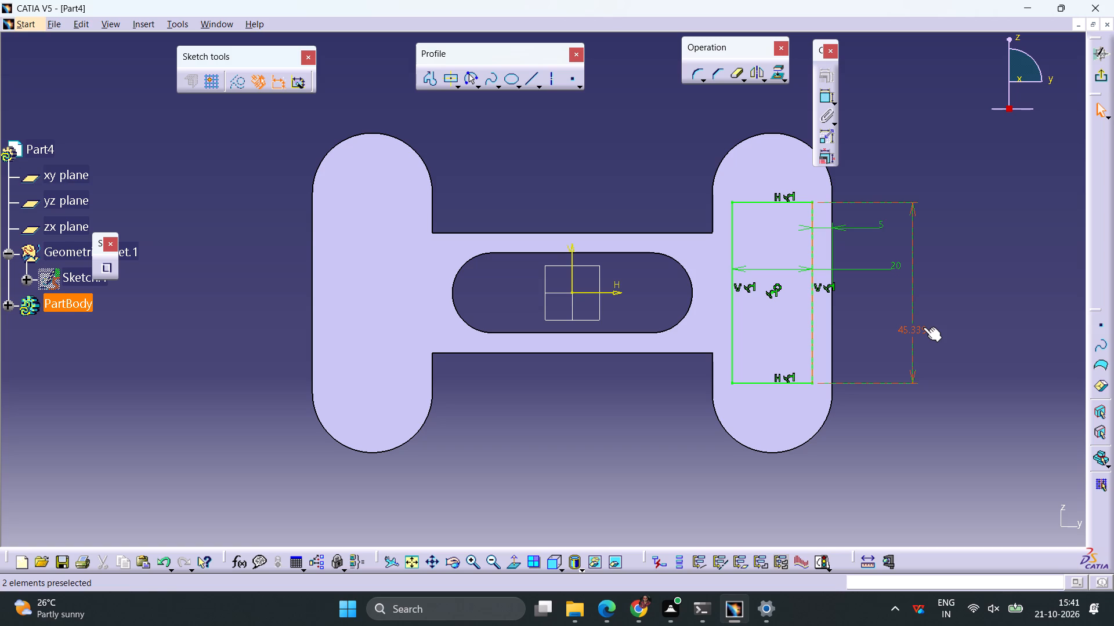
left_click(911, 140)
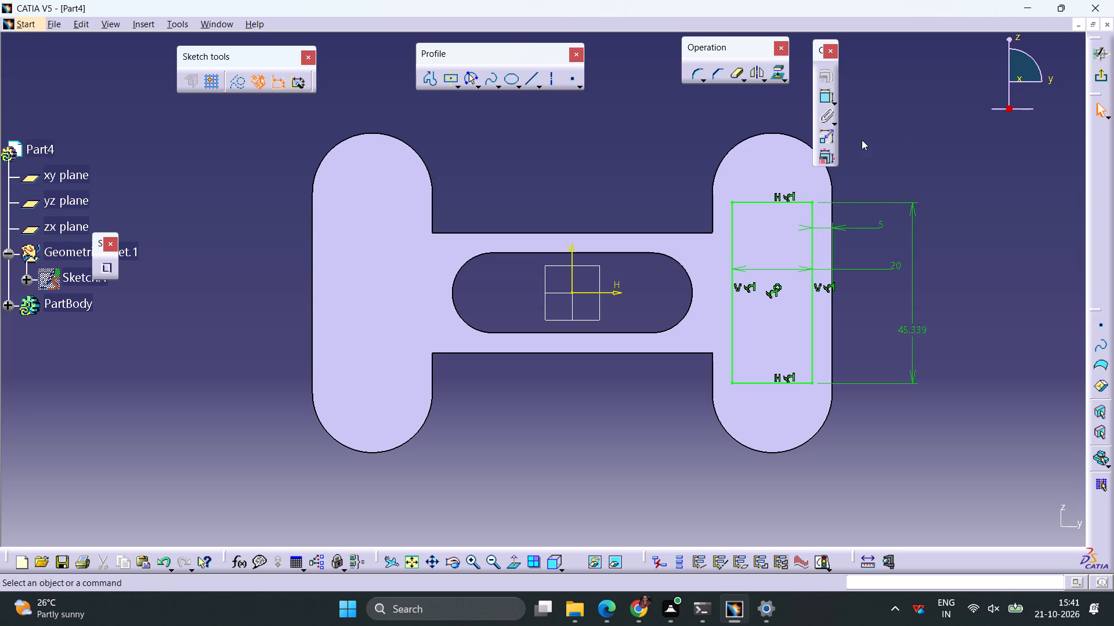
Offset the right lobe's upper arc edge inward by 5 mm.
left_click(772, 133)
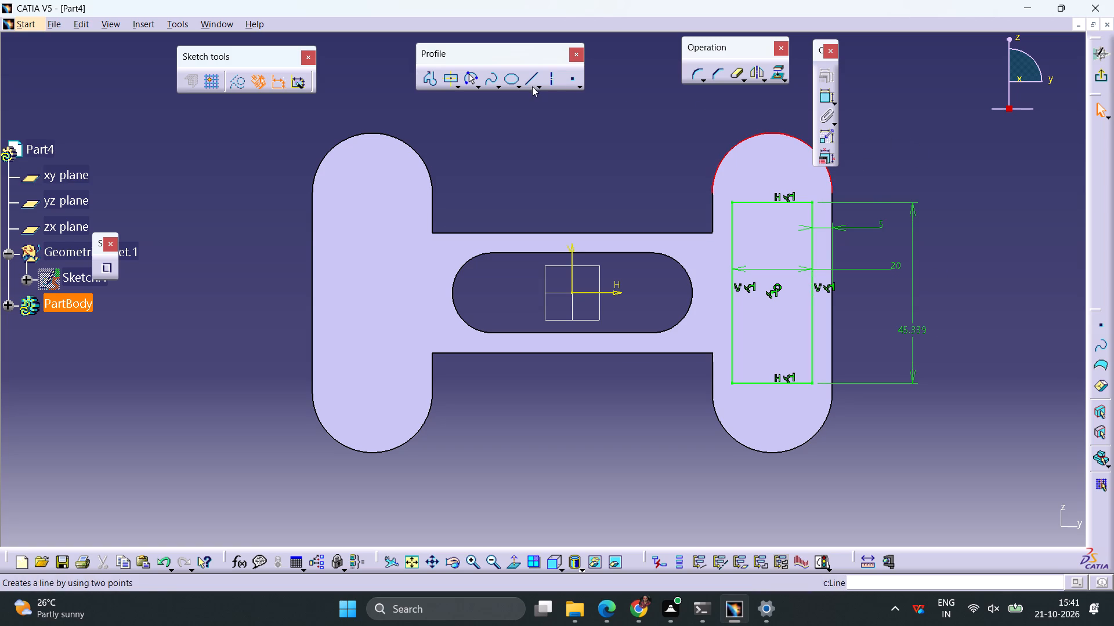
left_click(743, 79)
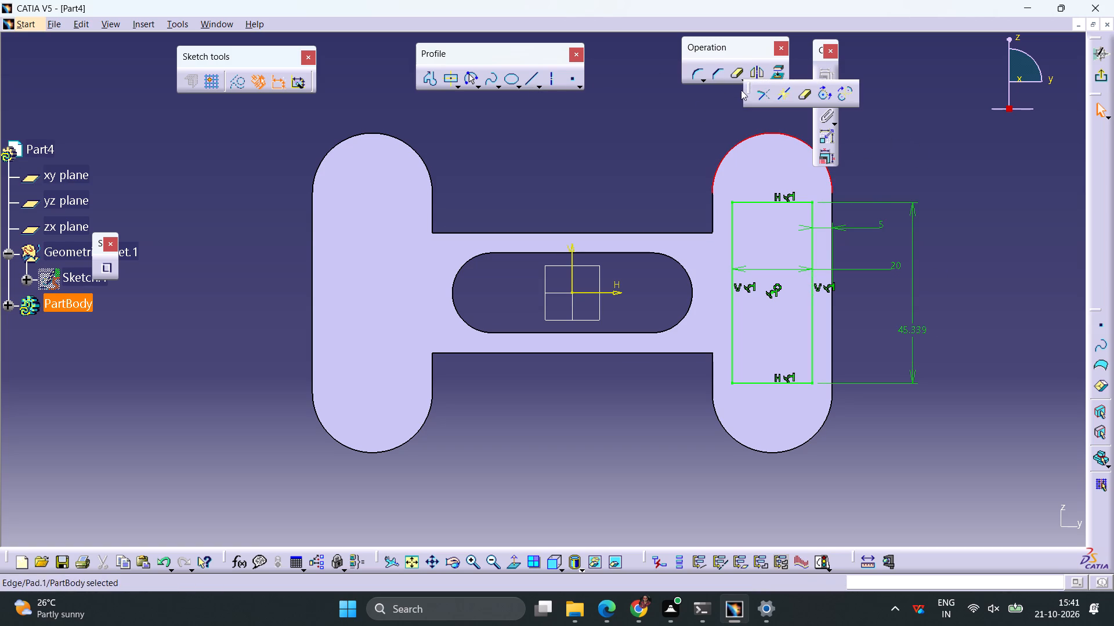
left_click(712, 121)
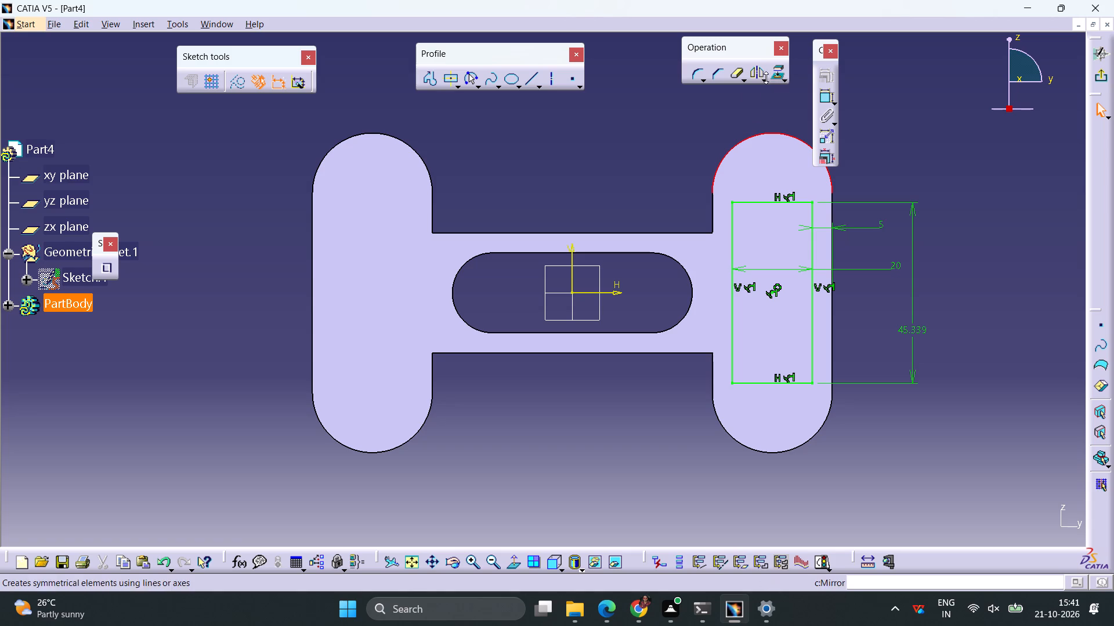
left_click(764, 78)
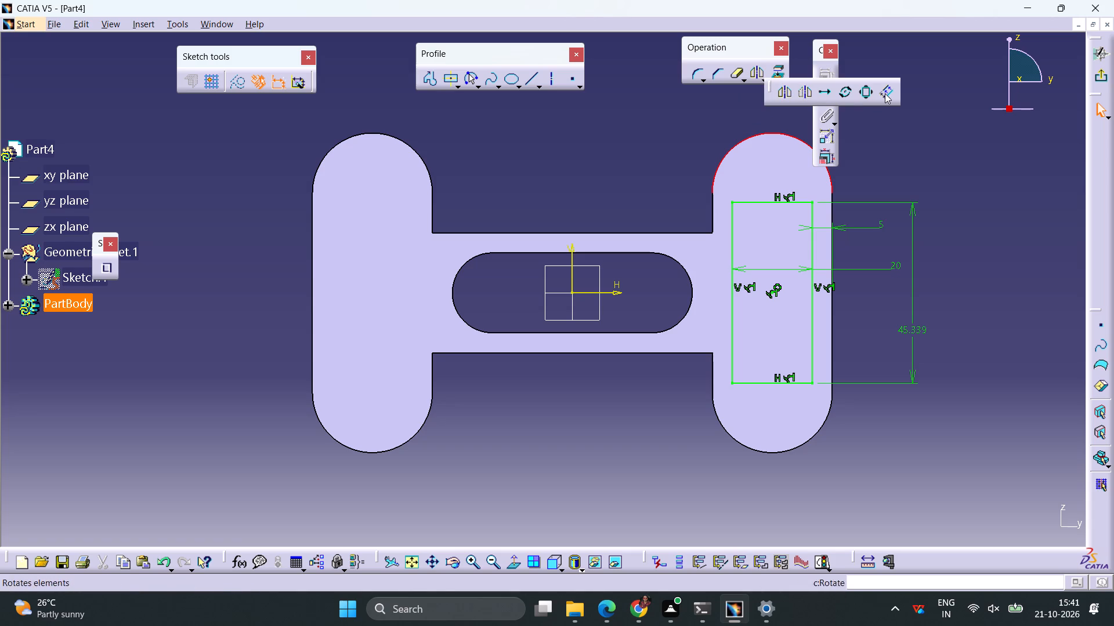
left_click(885, 93)
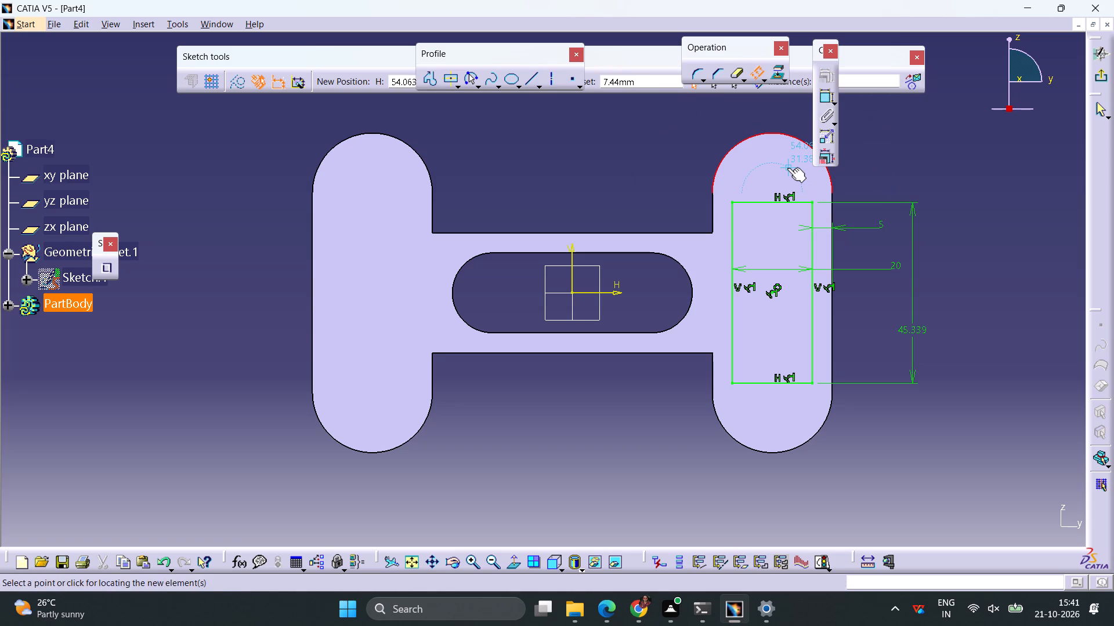
left_click(791, 162)
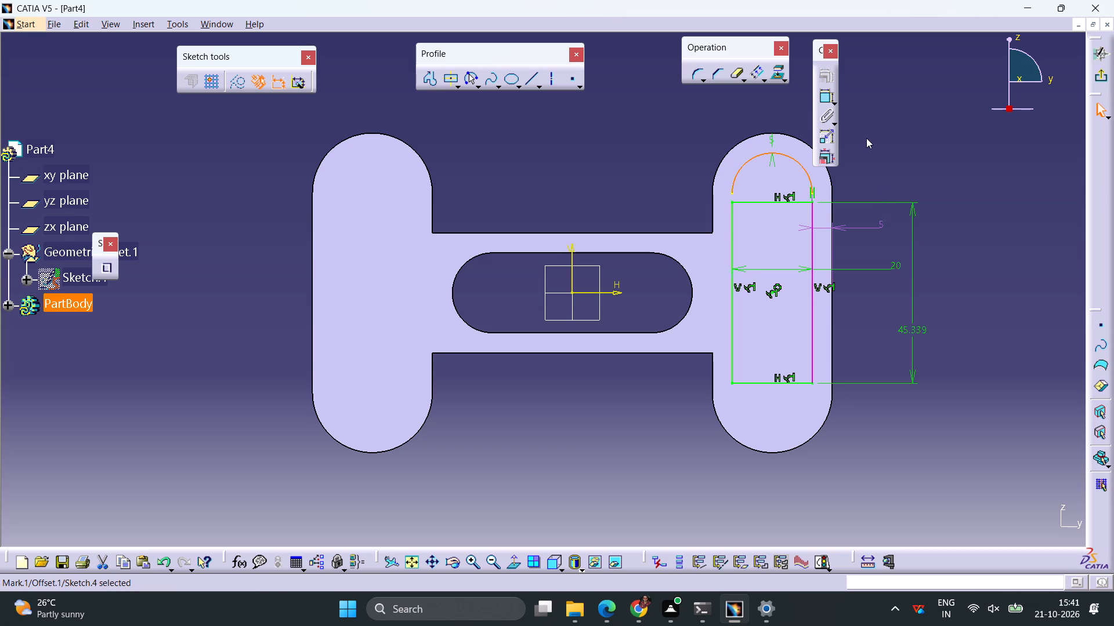
Mirror the offset arc about the sketch's horizontal axis to the lower end of the right lobe.
left_click(765, 77)
left_click(783, 91)
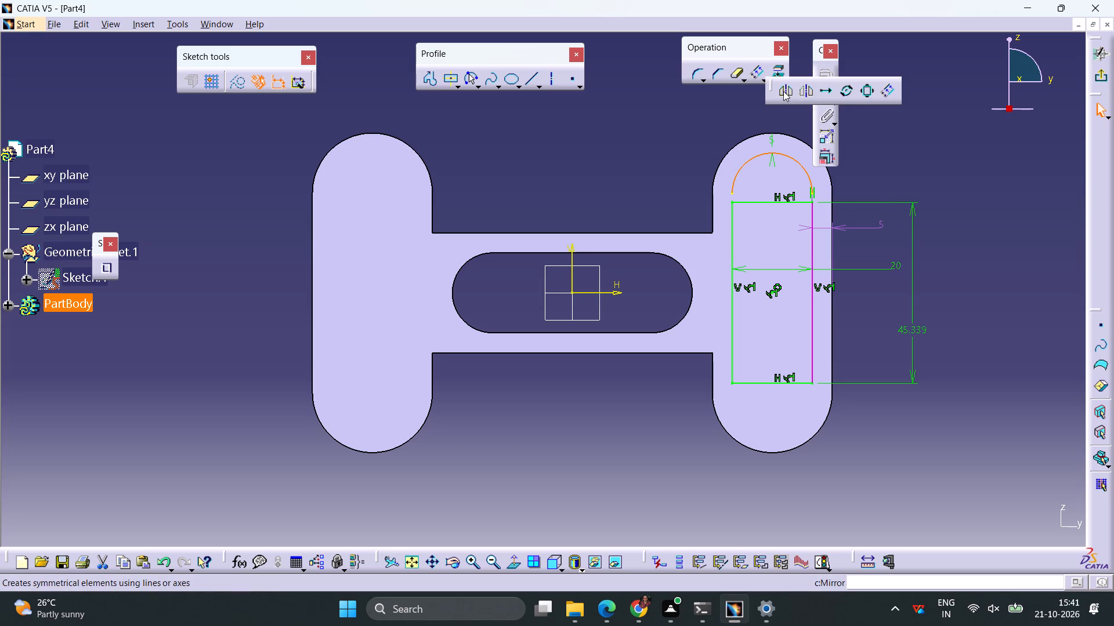
left_click(614, 291)
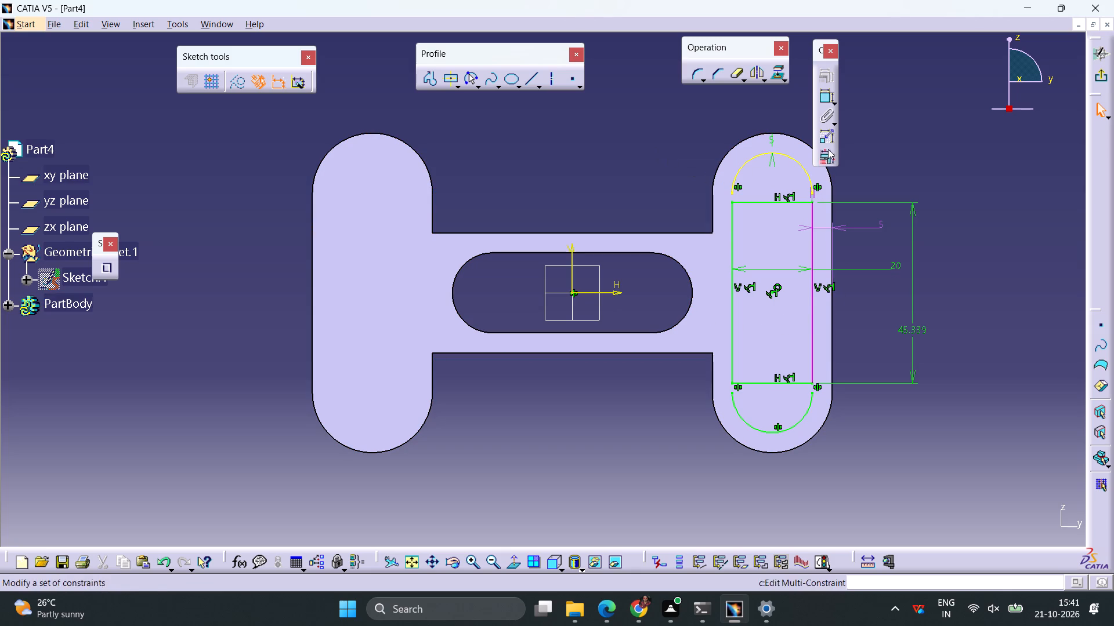
left_click(634, 143)
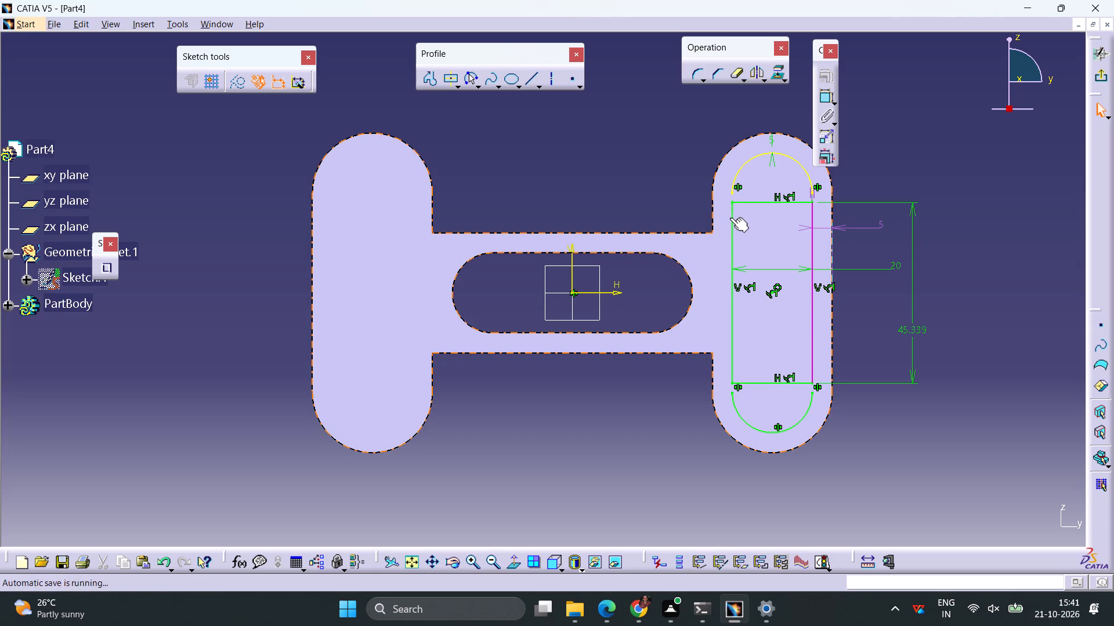
Delete the four sides of the rectangle in the right lobe.
left_click(732, 215)
key("Delete")
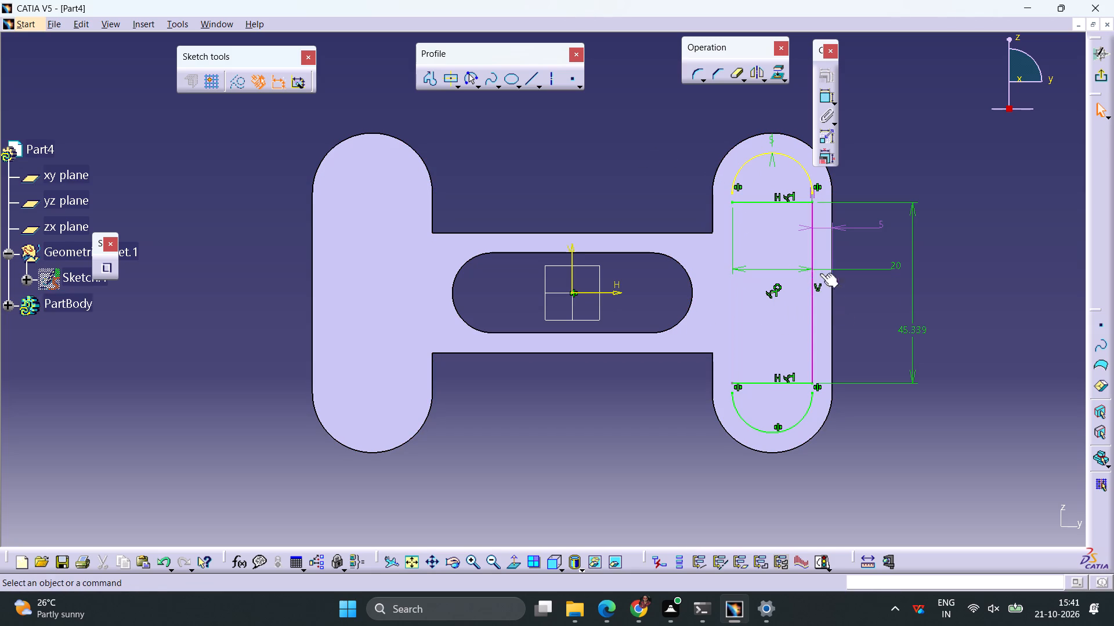
left_click(811, 241)
key("Delete")
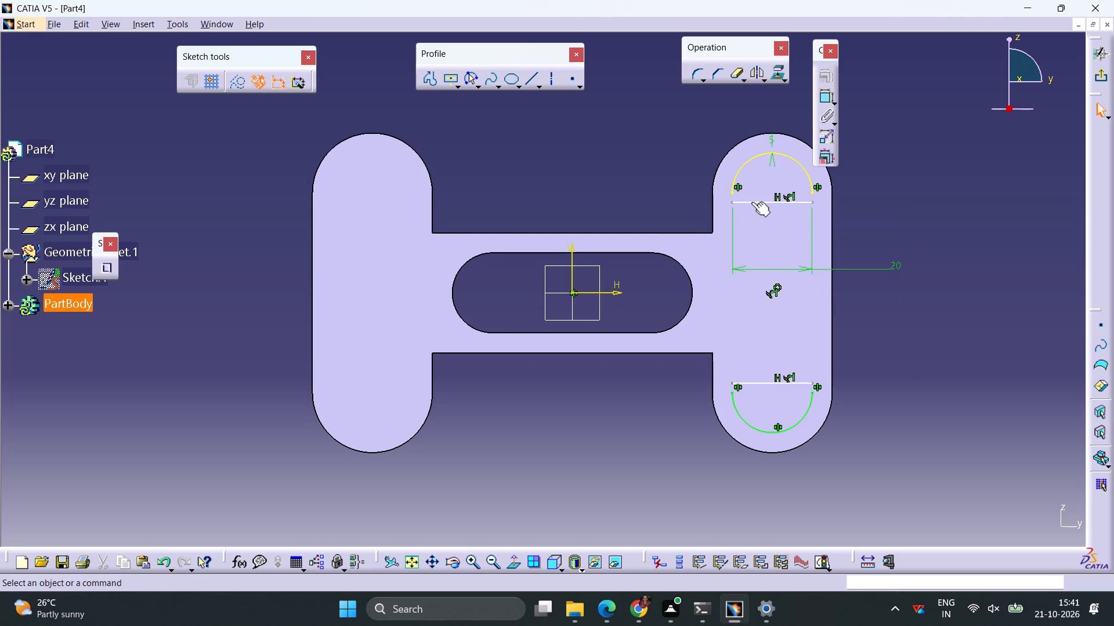
left_click(751, 202)
key("Delete")
left_click(763, 385)
key("Delete")
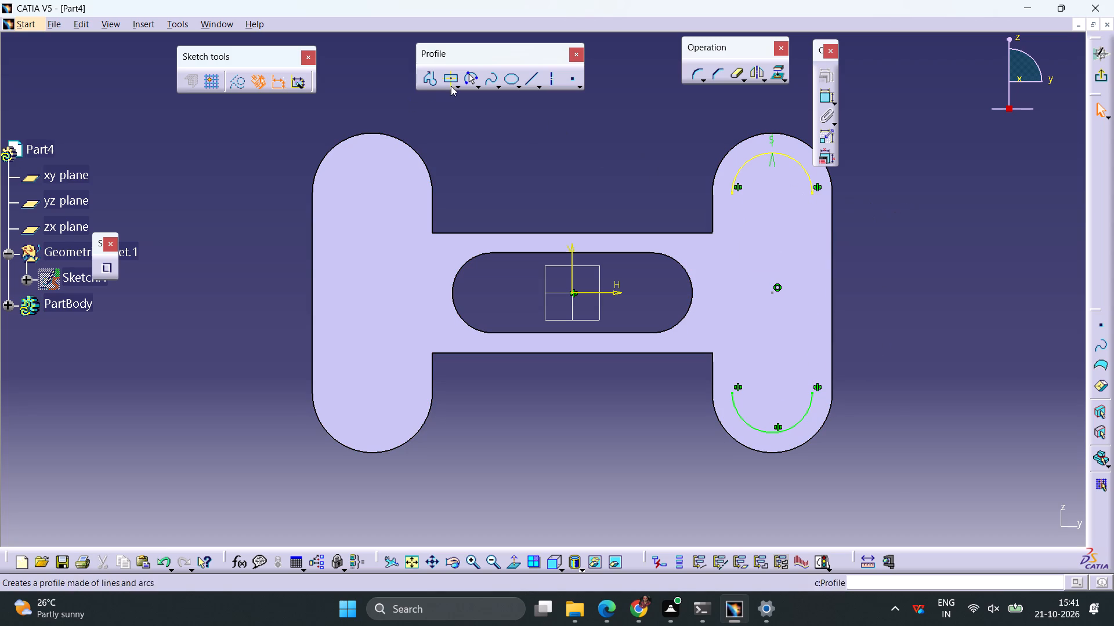
Draw two vertical 50 mm lines joining the endpoints of the upper and lower arcs to close the slot profile.
left_click(534, 82)
left_click(552, 92)
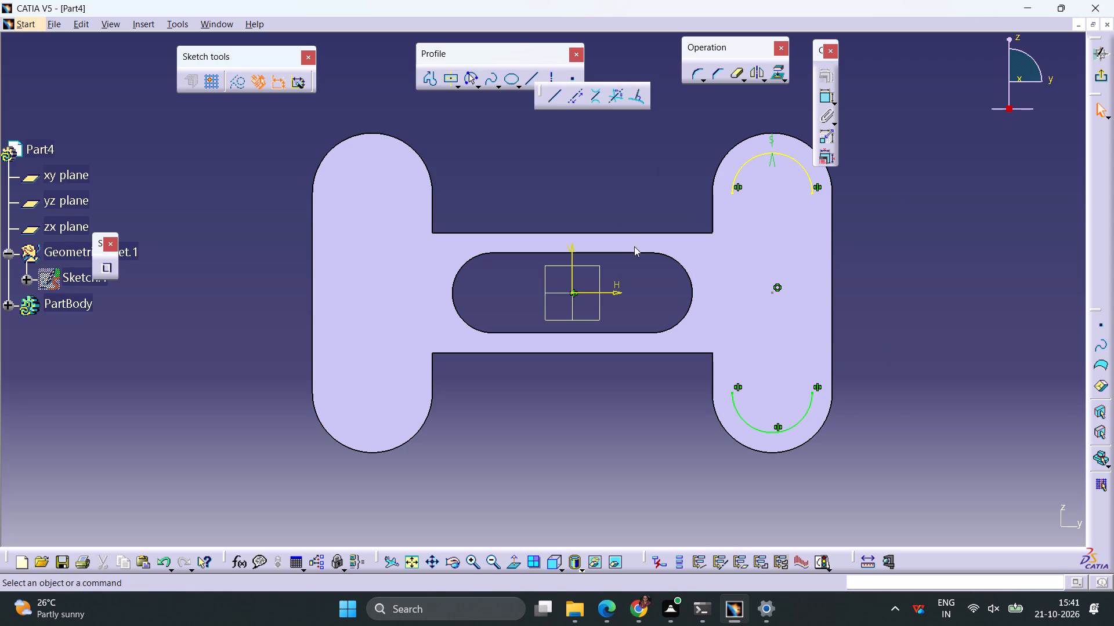
left_click(731, 193)
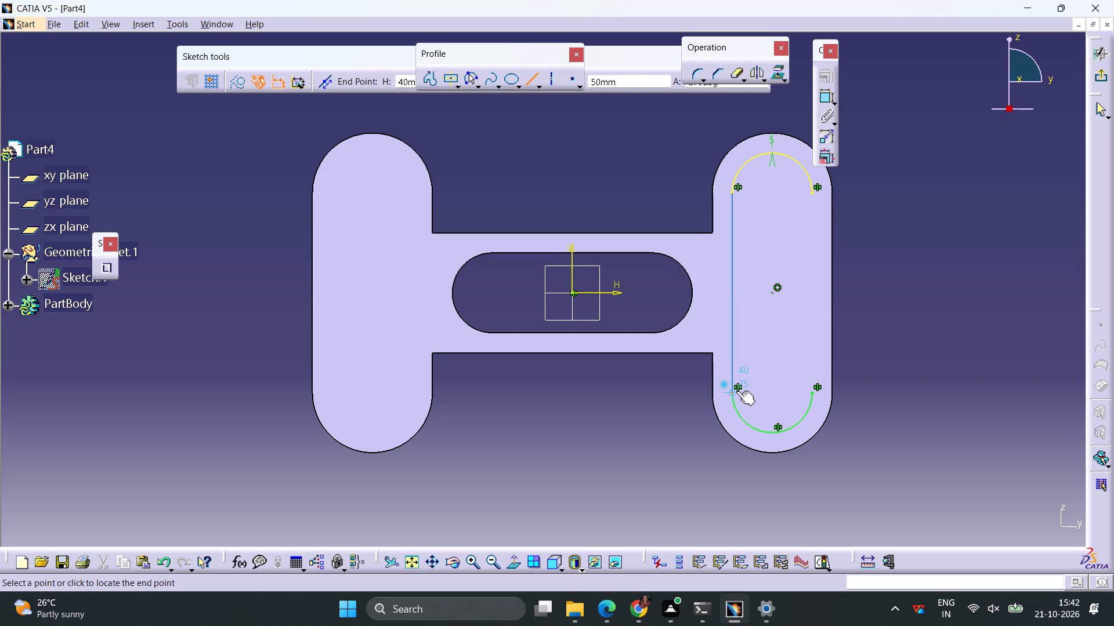
left_click(736, 391)
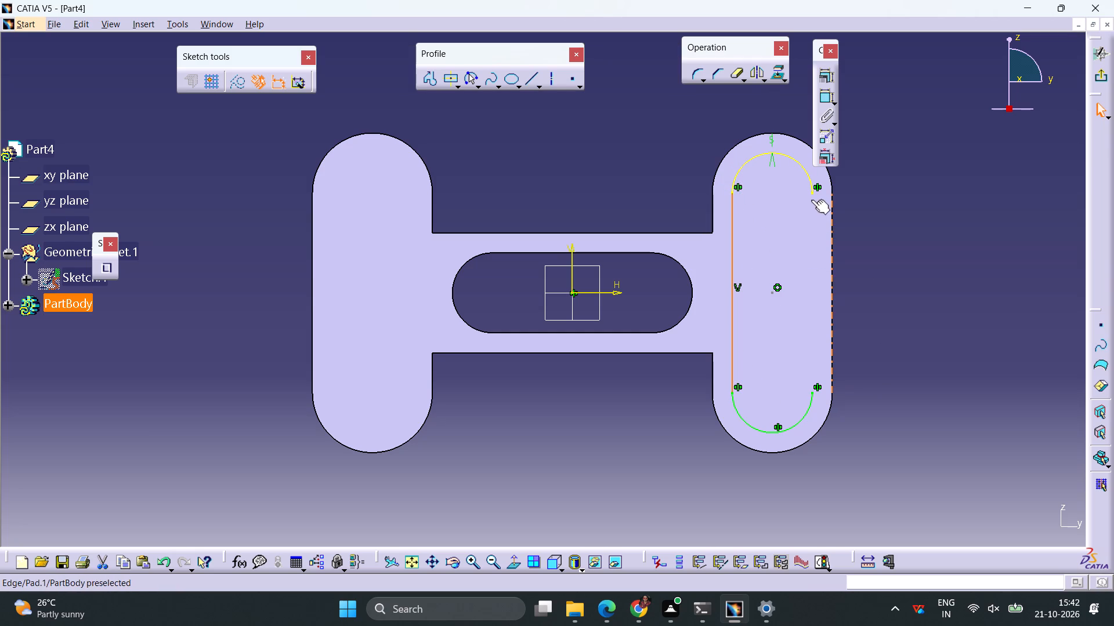
left_click(527, 79)
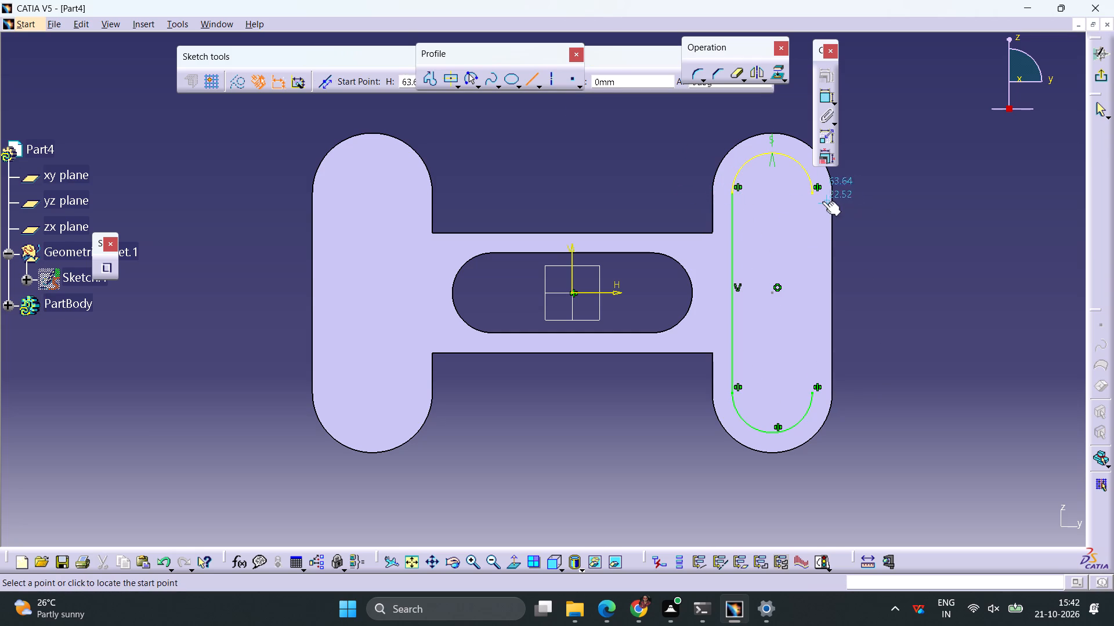
left_click(812, 194)
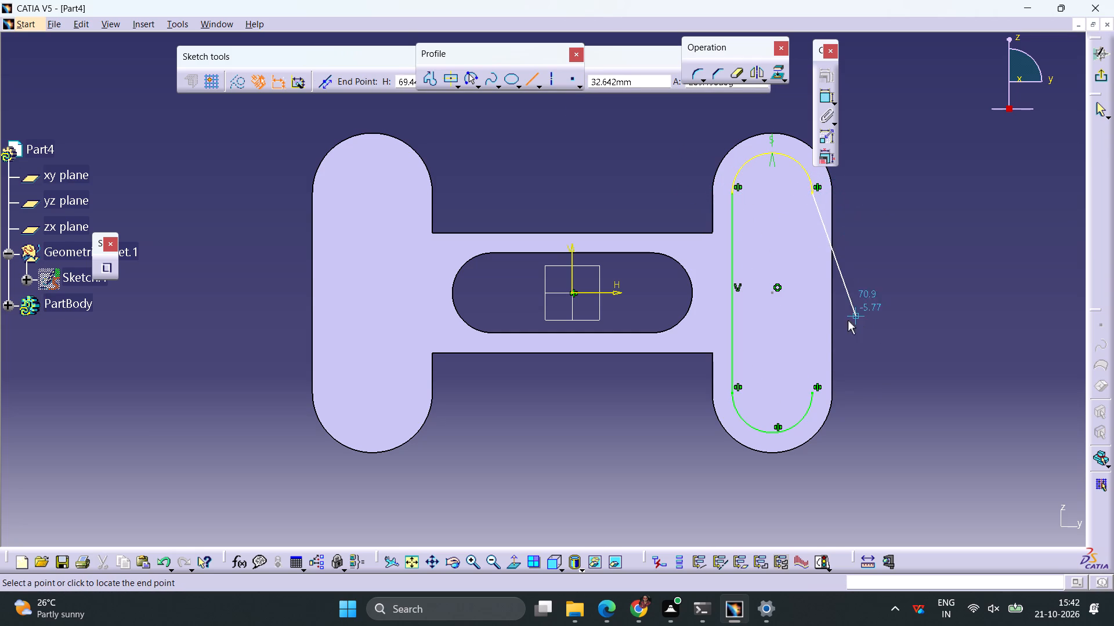
left_click(809, 395)
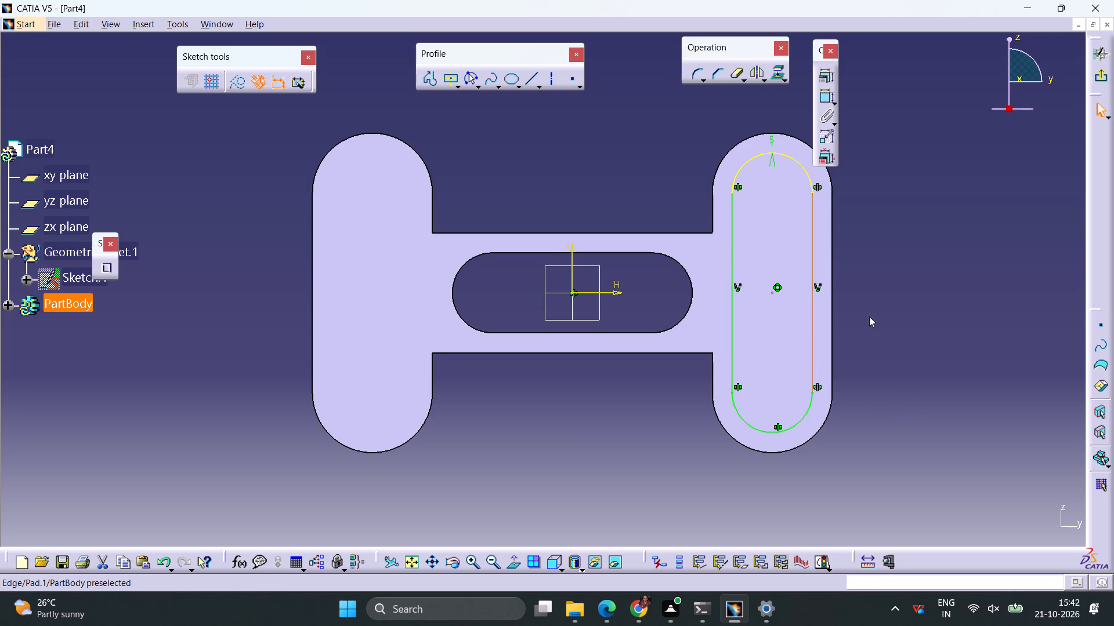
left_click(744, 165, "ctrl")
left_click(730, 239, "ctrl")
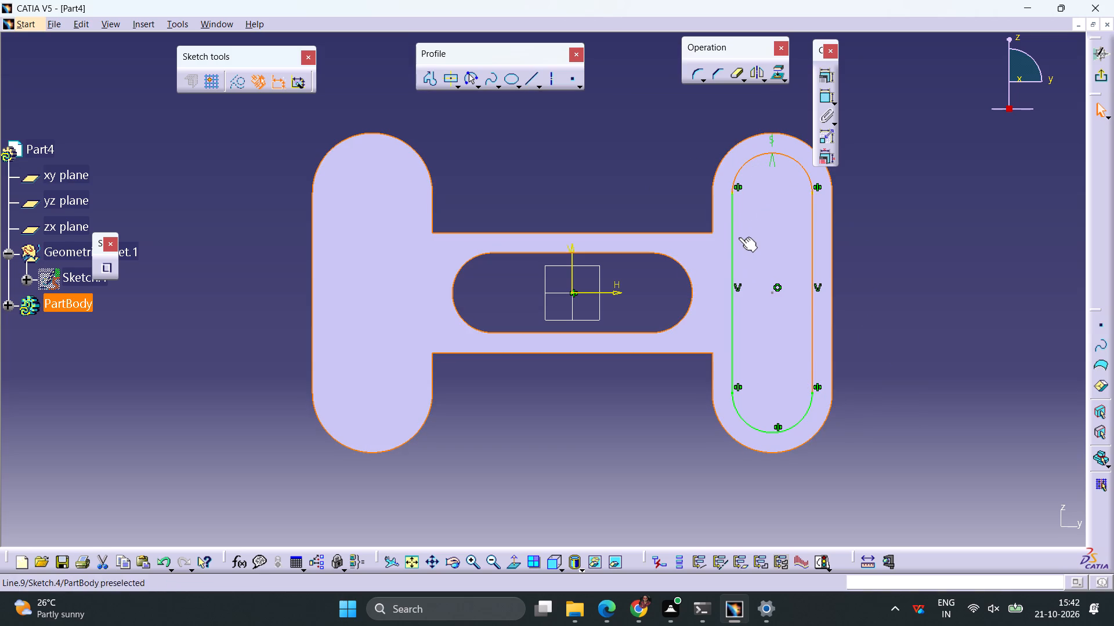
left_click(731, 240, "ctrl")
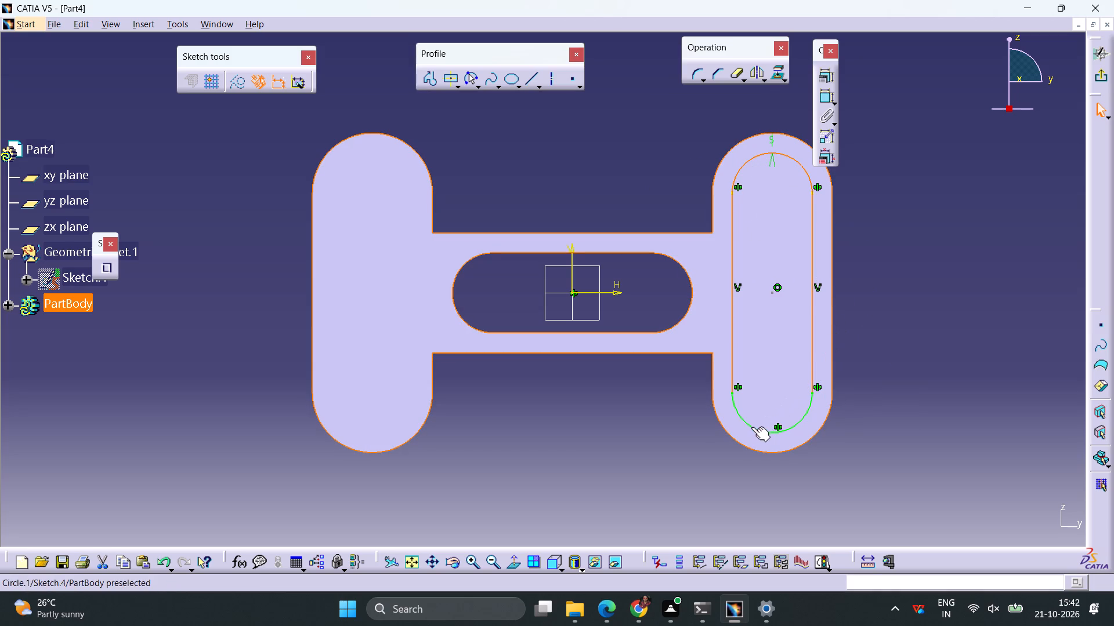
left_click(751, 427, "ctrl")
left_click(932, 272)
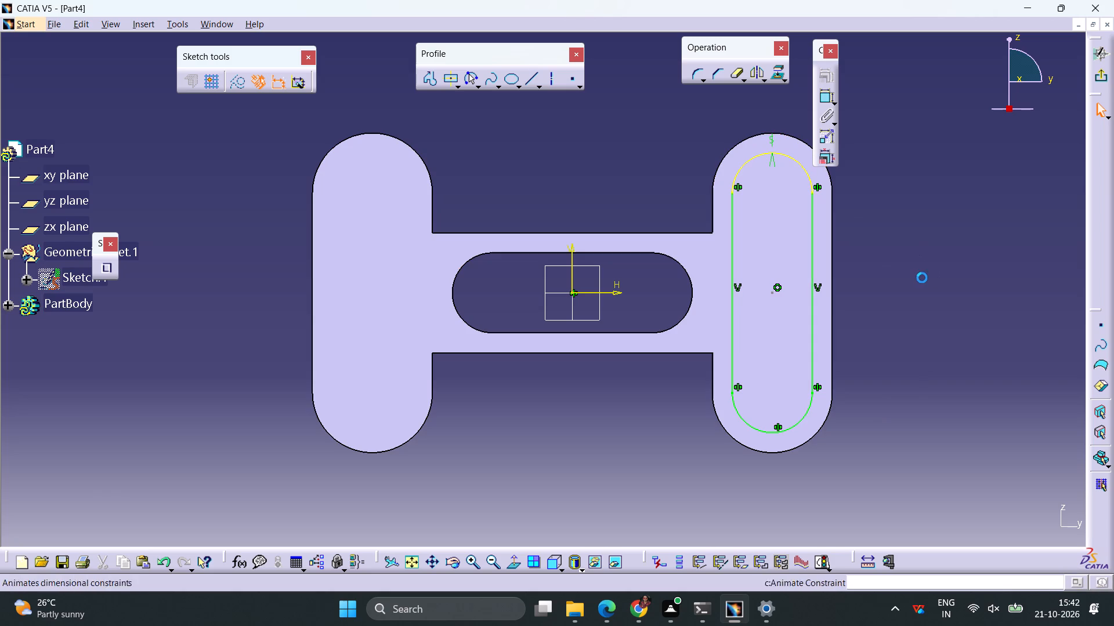
Mirror the slot's two arcs and two lines about the sketch's vertical axis onto the left lobe, and exit the sketch.
left_click(736, 174)
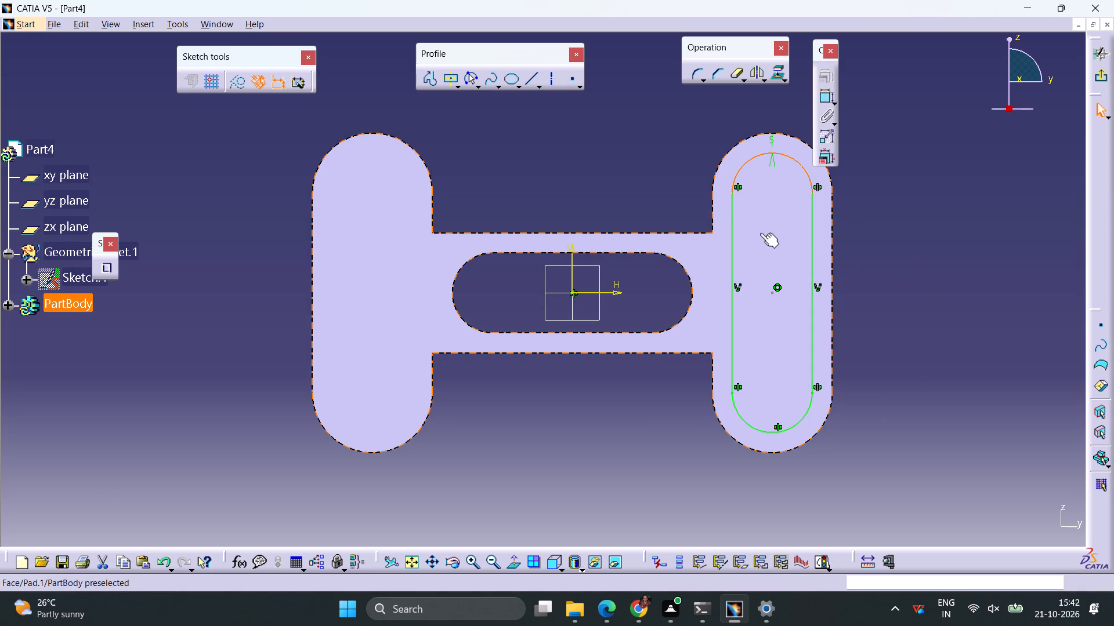
left_click(733, 219, "ctrl")
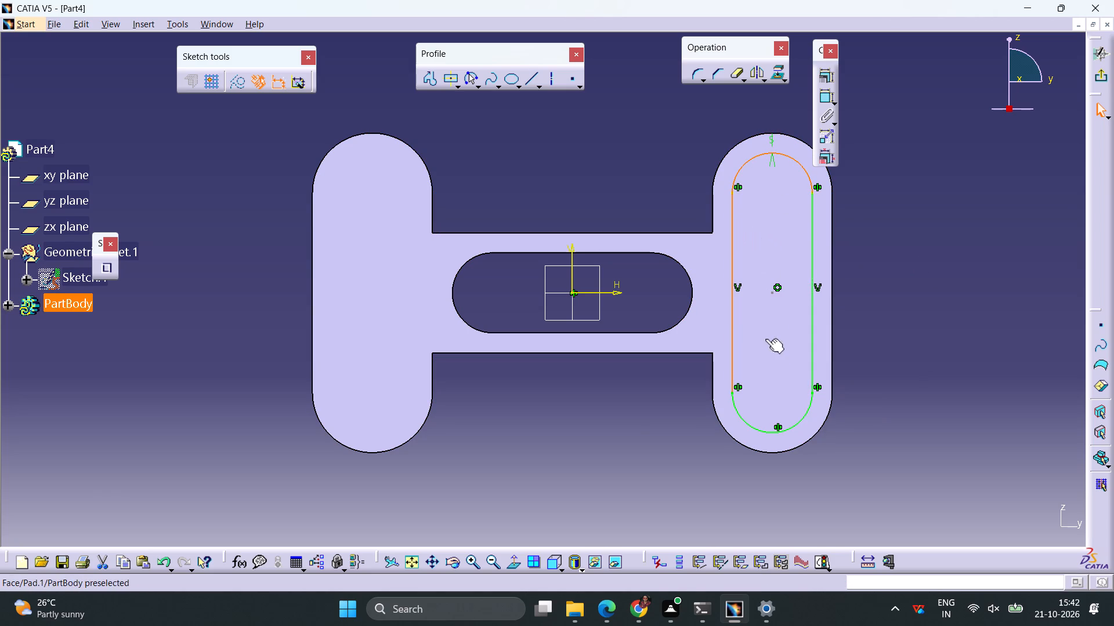
left_click(740, 416, "ctrl")
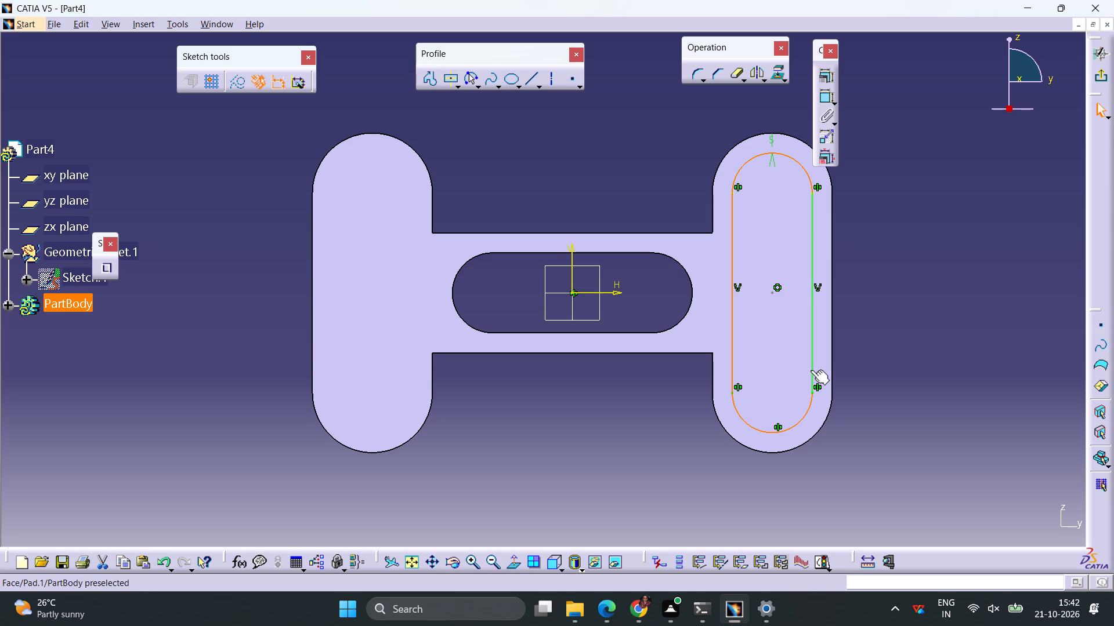
left_click(811, 370, "ctrl")
left_click(754, 76)
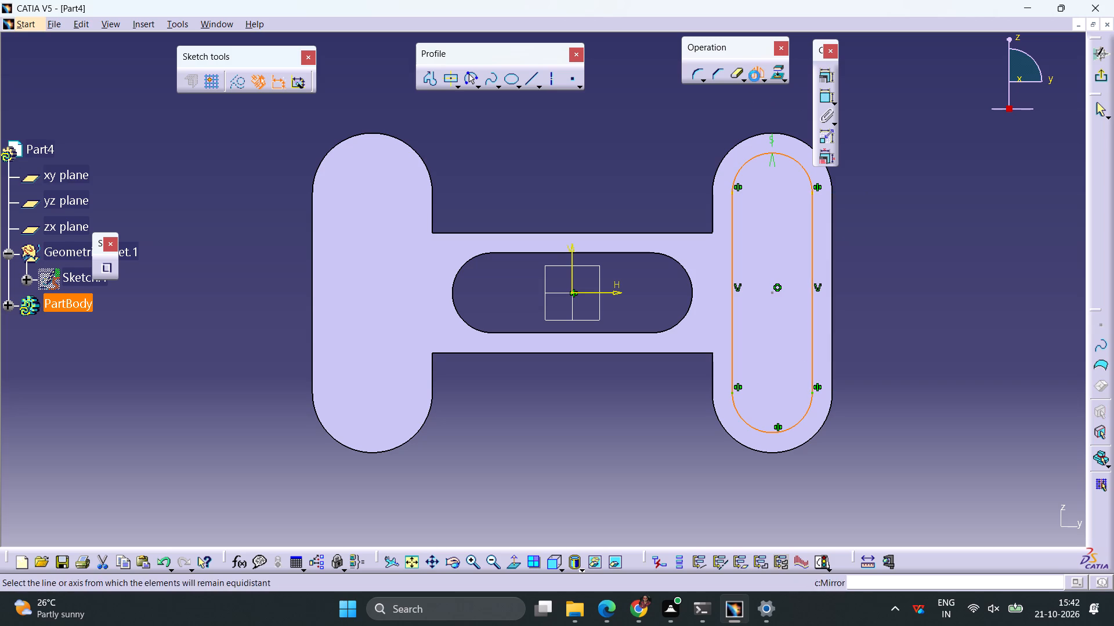
left_click(571, 271)
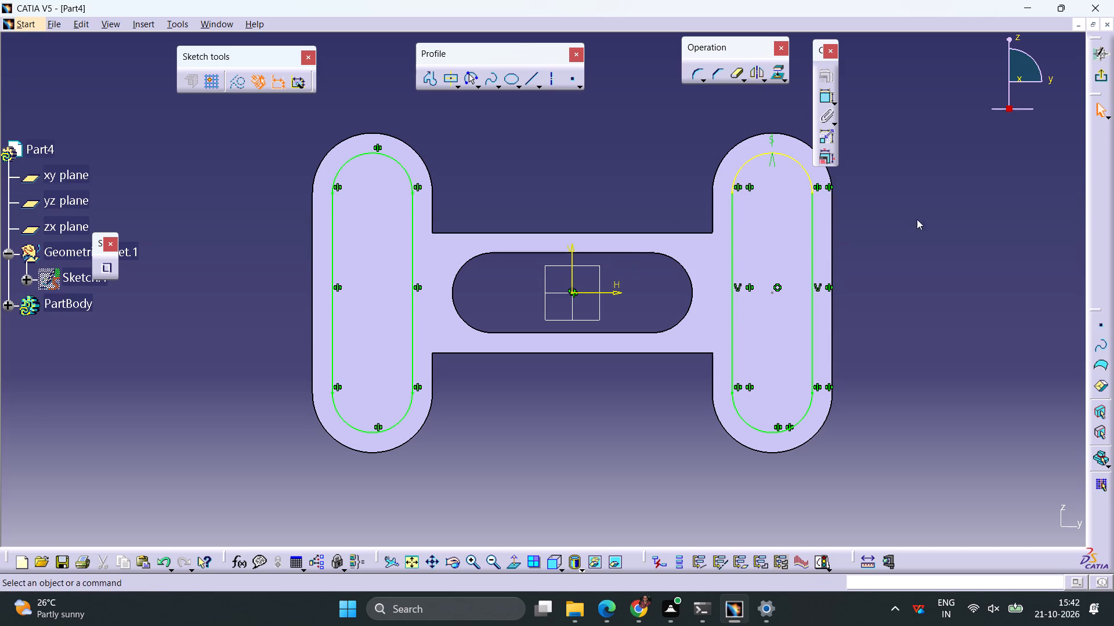
left_click(1102, 78)
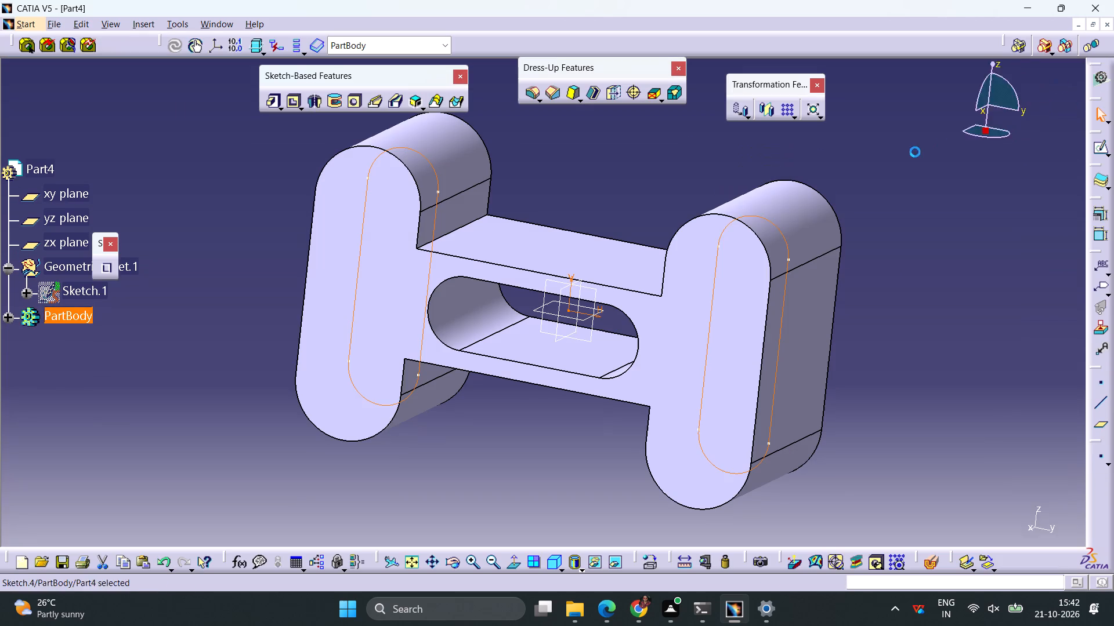
Cut a pocket from the two slot profiles with 25 mm depth and mirrored extent.
left_click(295, 103)
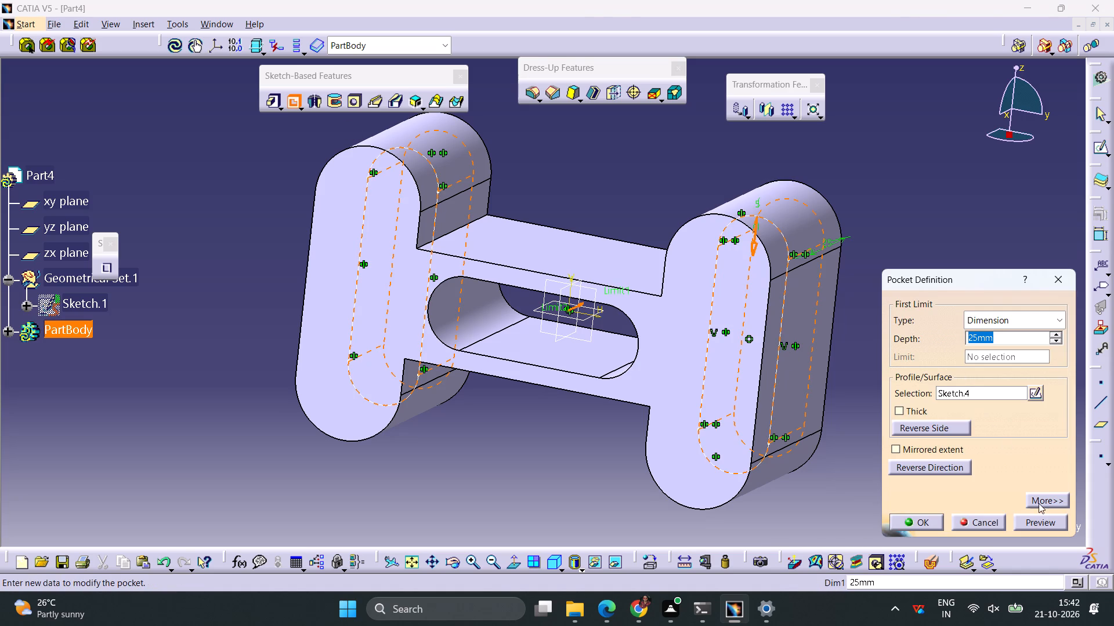
left_click(1041, 523)
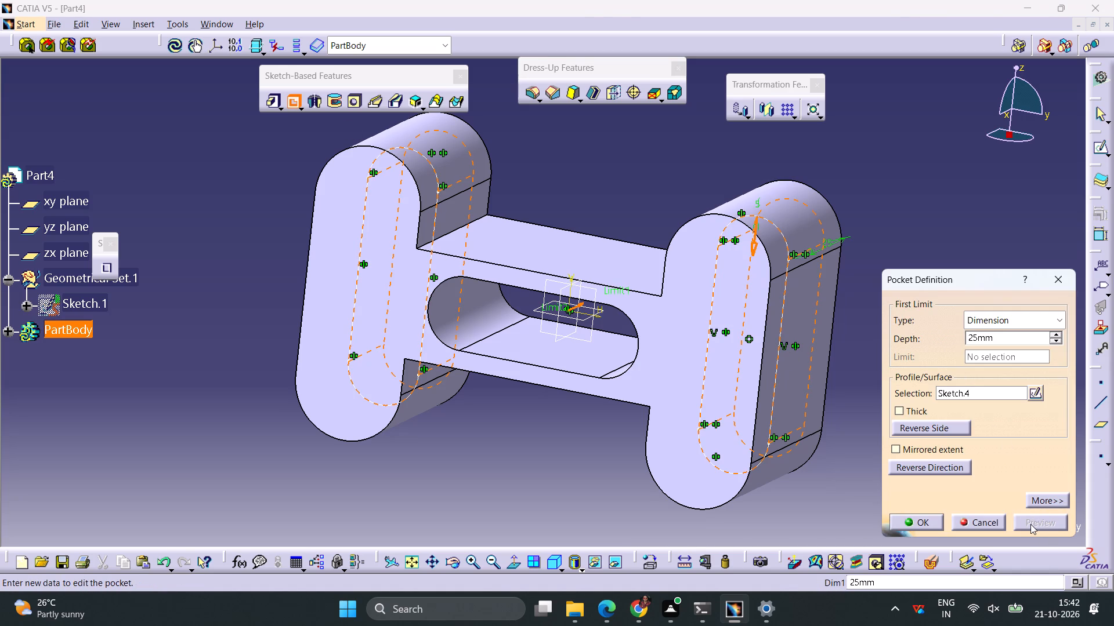
left_click(899, 452)
left_click(1048, 523)
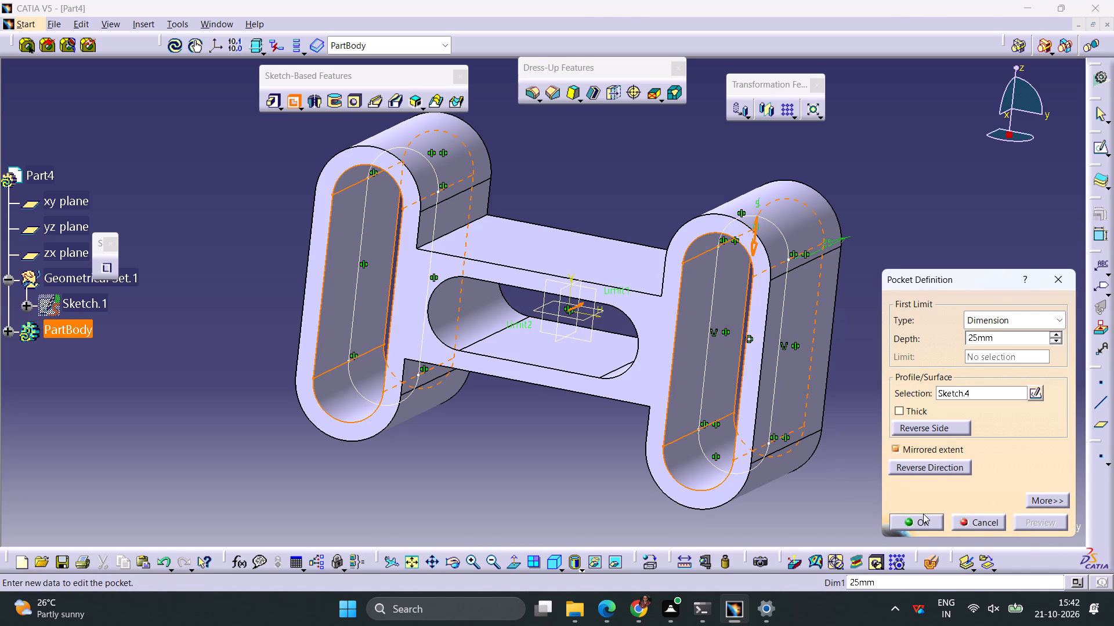
left_click(917, 522)
left_click(894, 368)
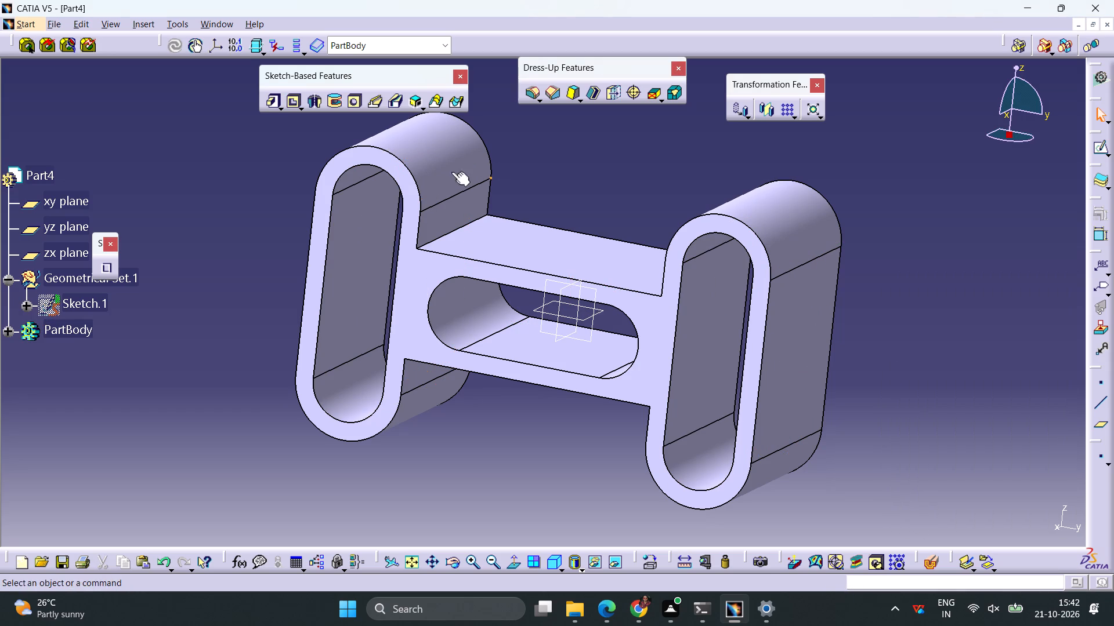
Save the part as a CATPart file named 3 in the internship folder.
left_click(55, 27)
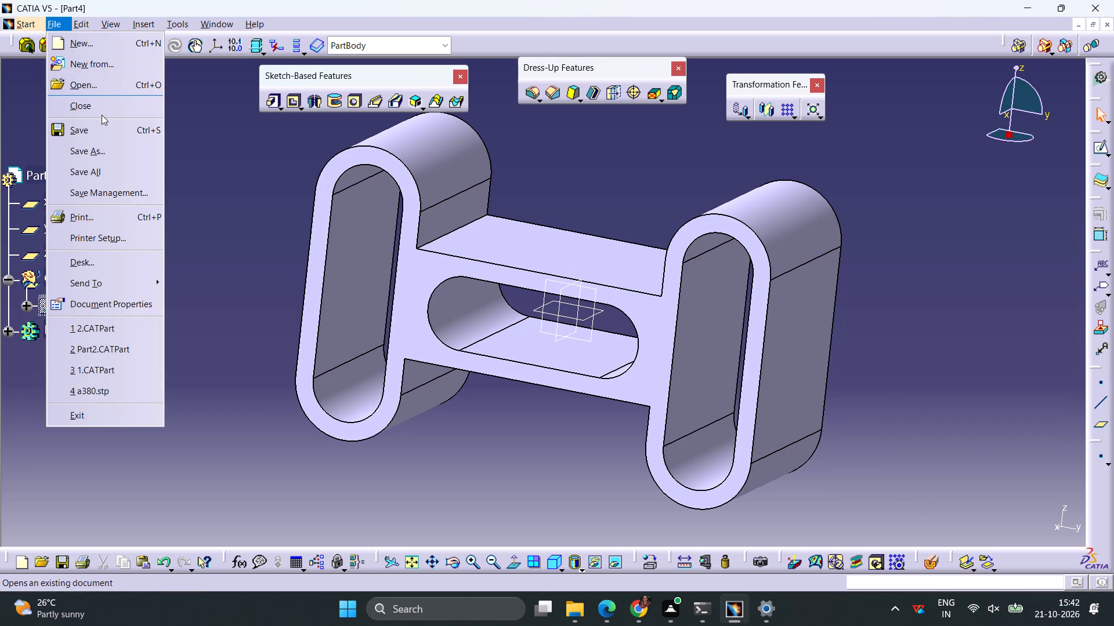
left_click(95, 136)
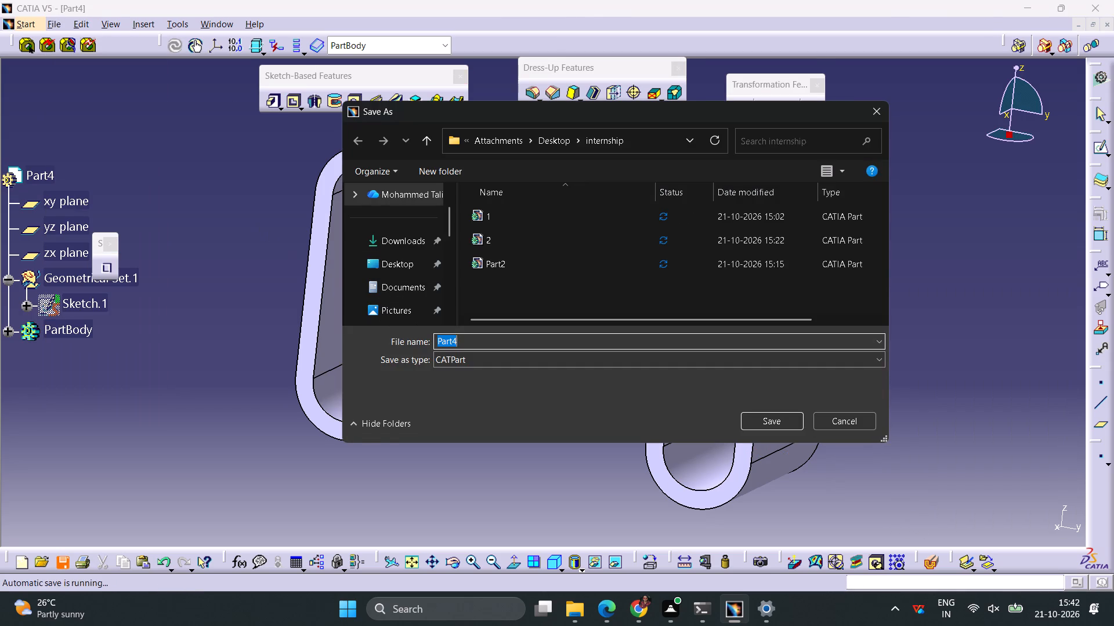
key("3")
key("Return")
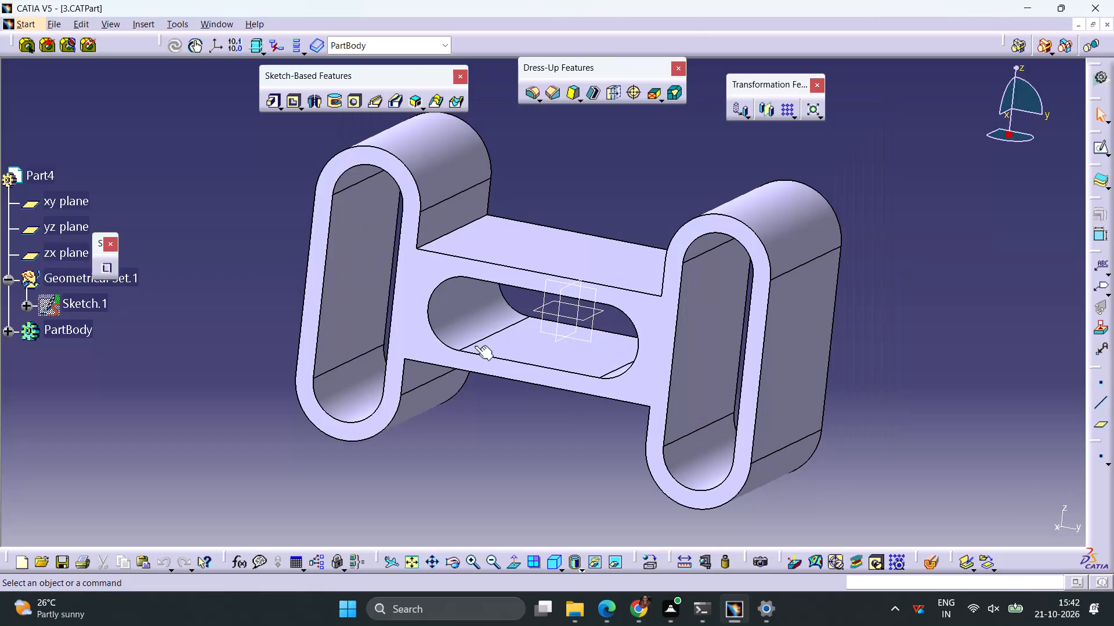
Save a copy of the part in igs format under the name 3 in the internship folder.
left_click(51, 24)
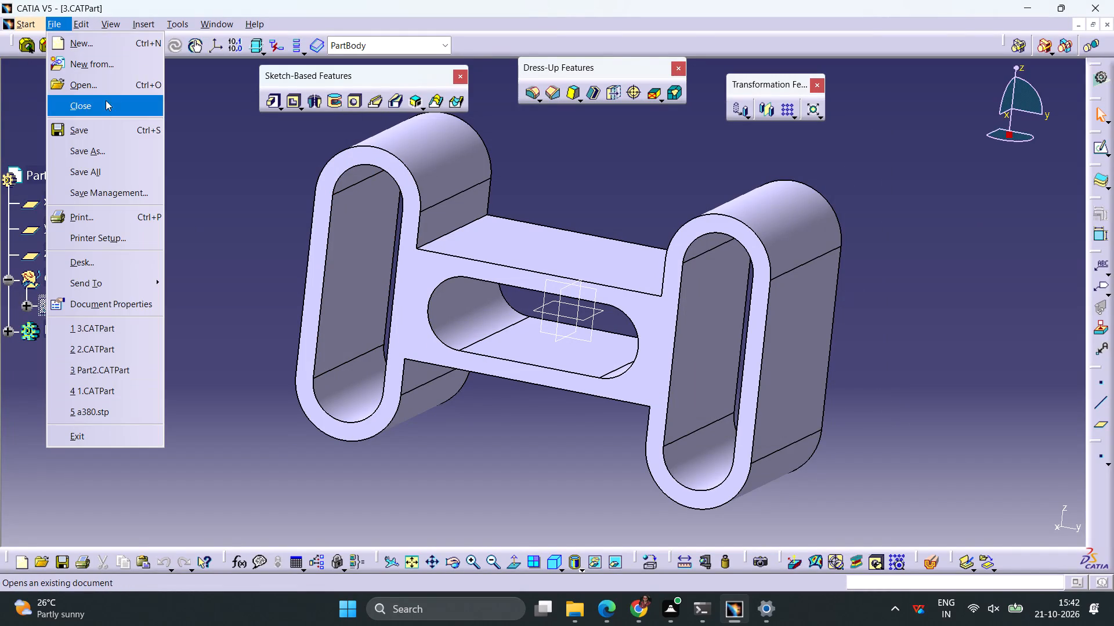
left_click(107, 148)
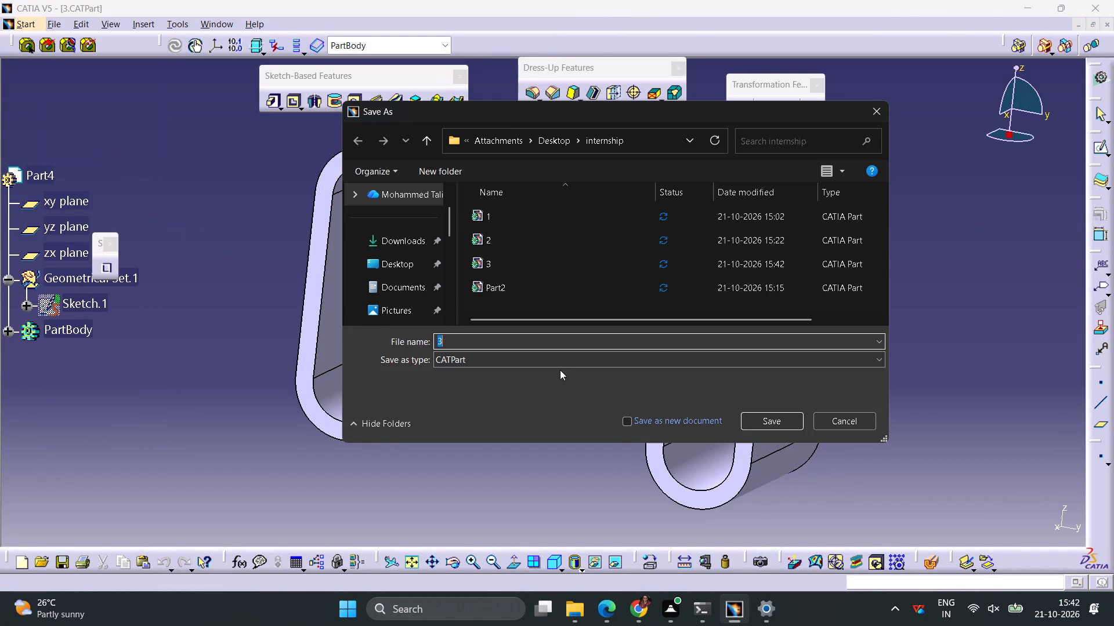
left_click(518, 360)
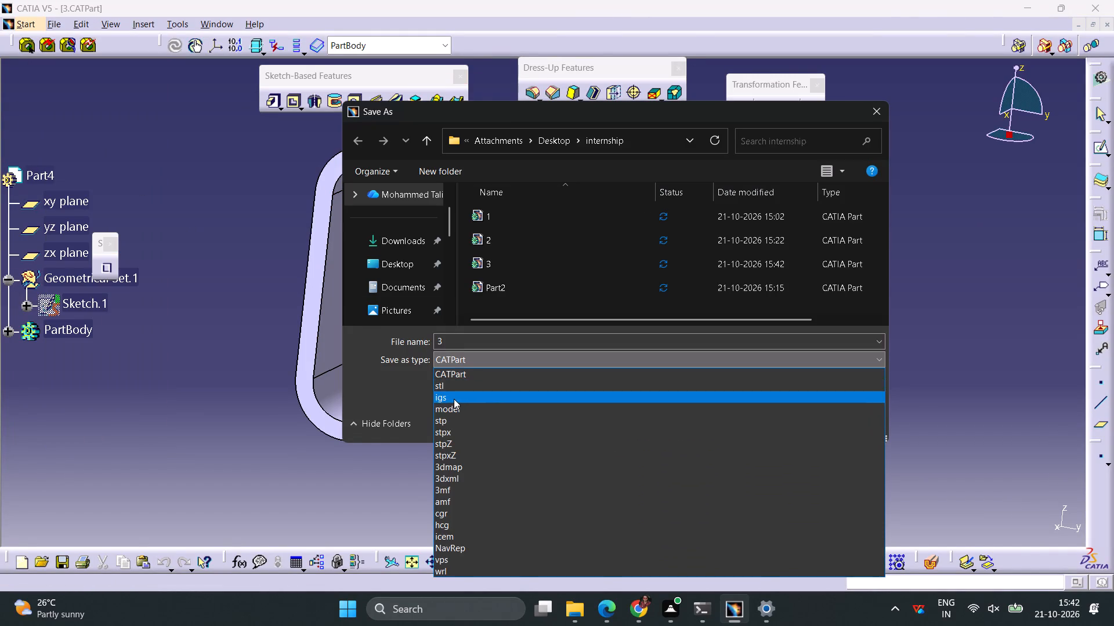
left_click(454, 399)
left_click(768, 421)
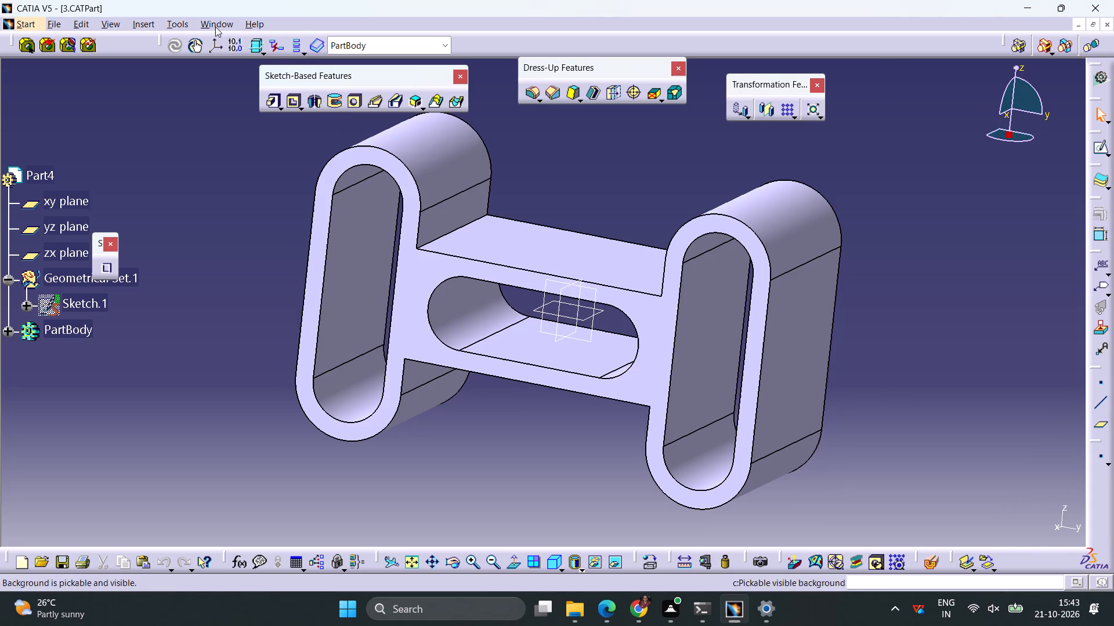
Stop the macro recording.
left_click(181, 27)
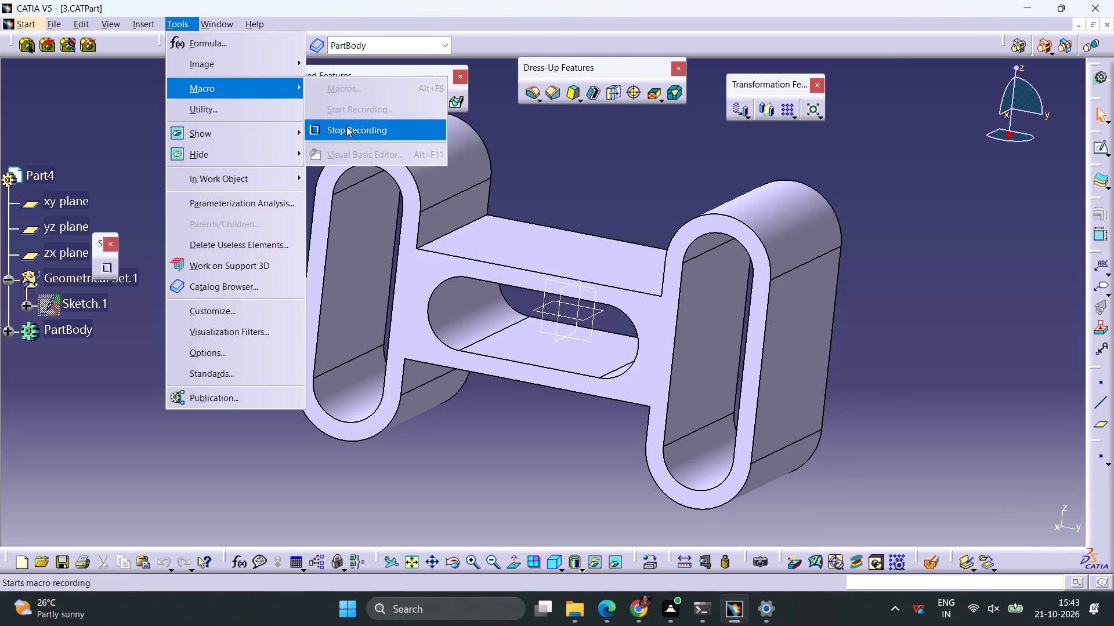
left_click(370, 133)
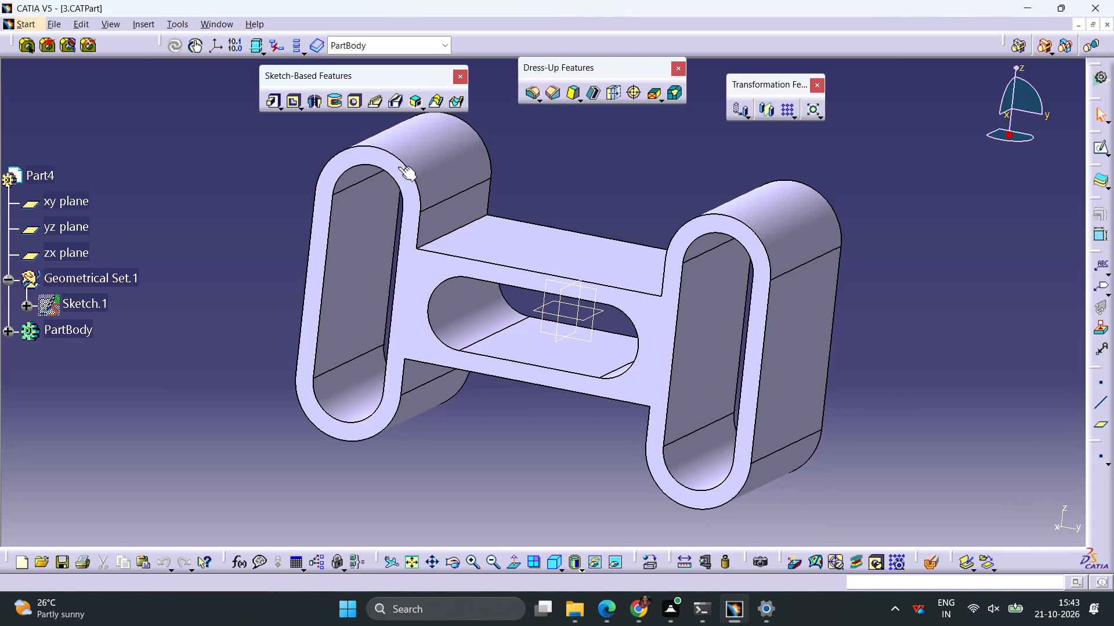